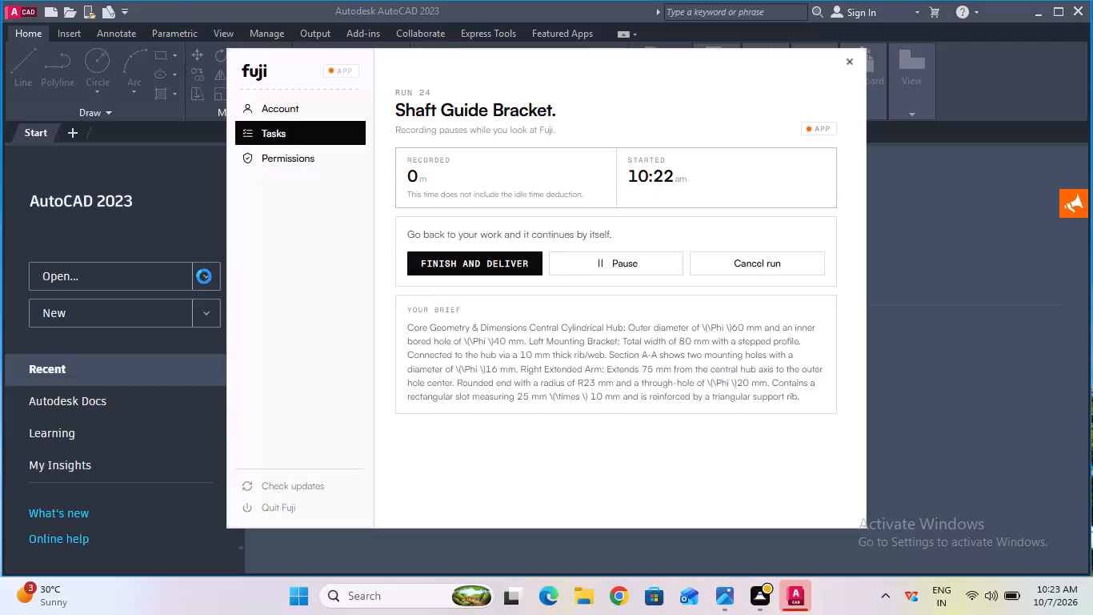
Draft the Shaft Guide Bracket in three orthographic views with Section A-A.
Switch to AutoCAD and start a new blank drawing.
click(783, 604)
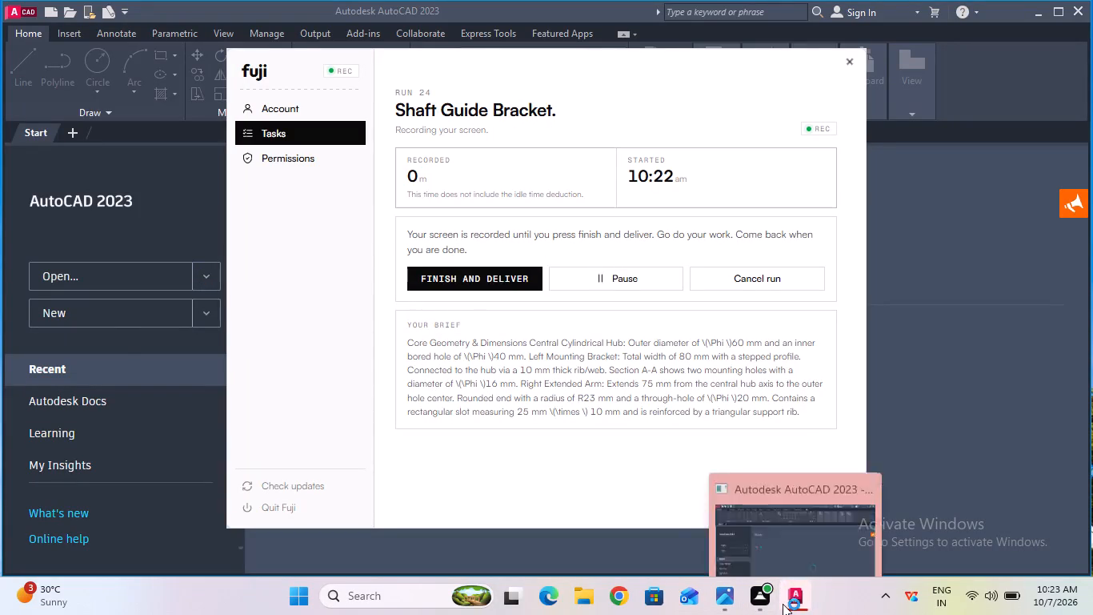
click(156, 322)
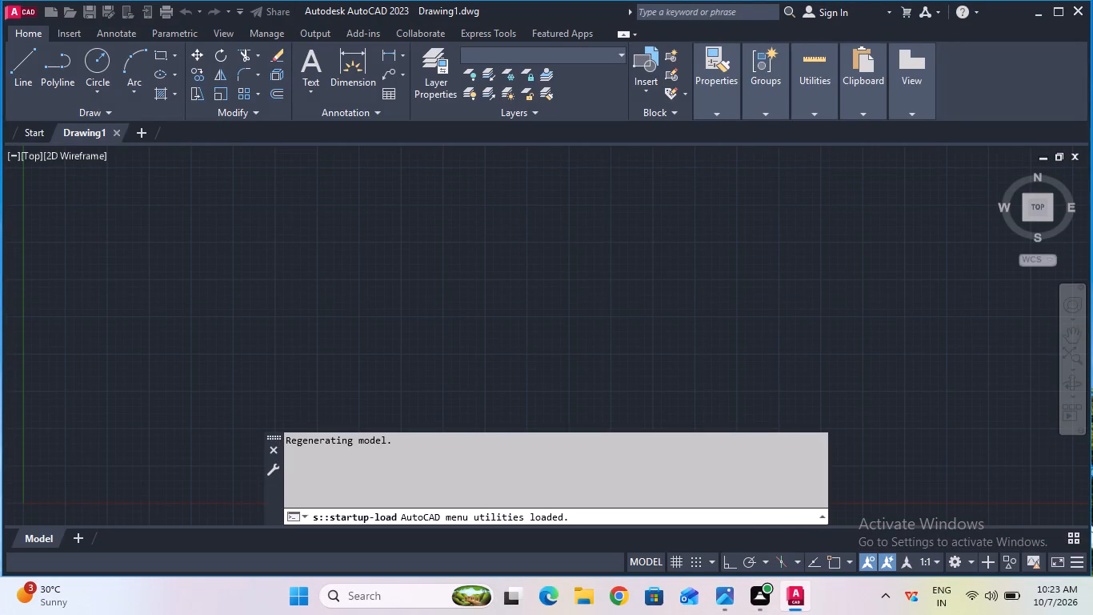
Turn on log file recording for the drawing with LOGFILEON.
click(397, 519)
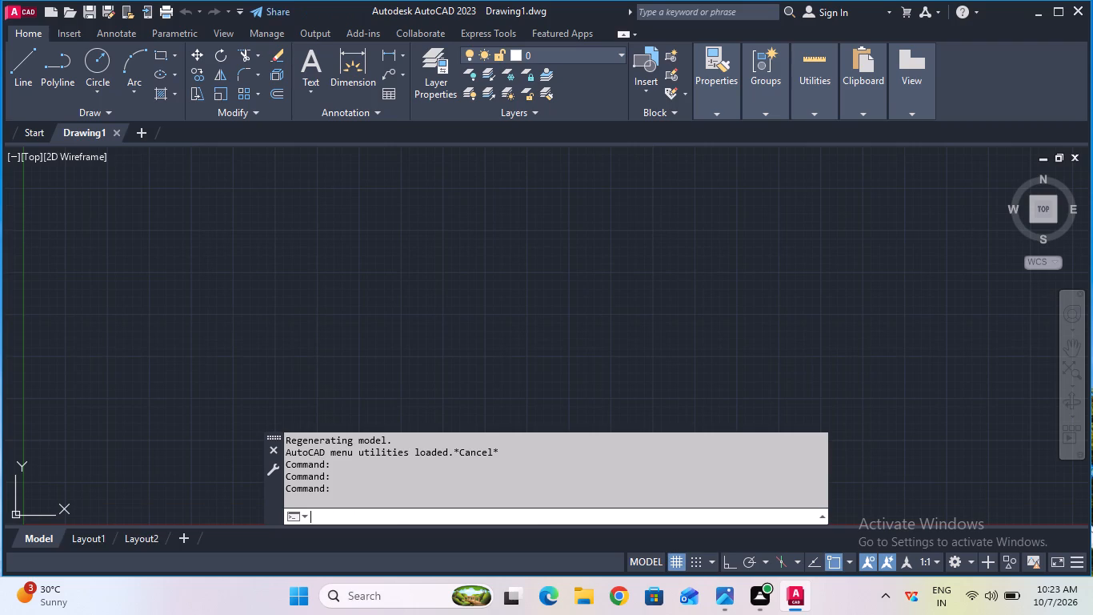
text(log)
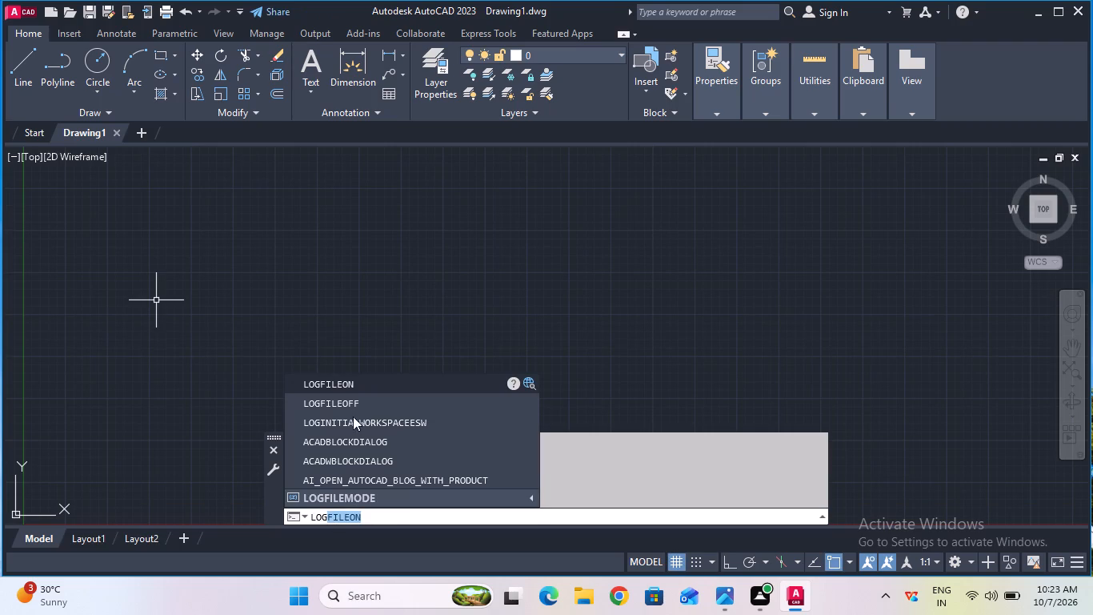
double_click(367, 385)
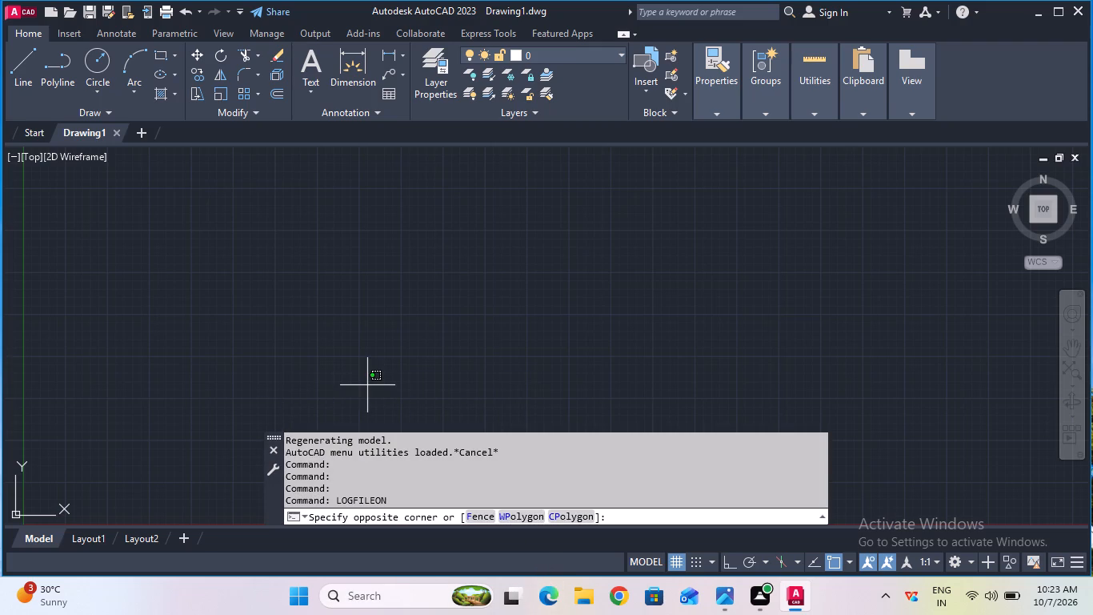
click(606, 512)
key(Escape)
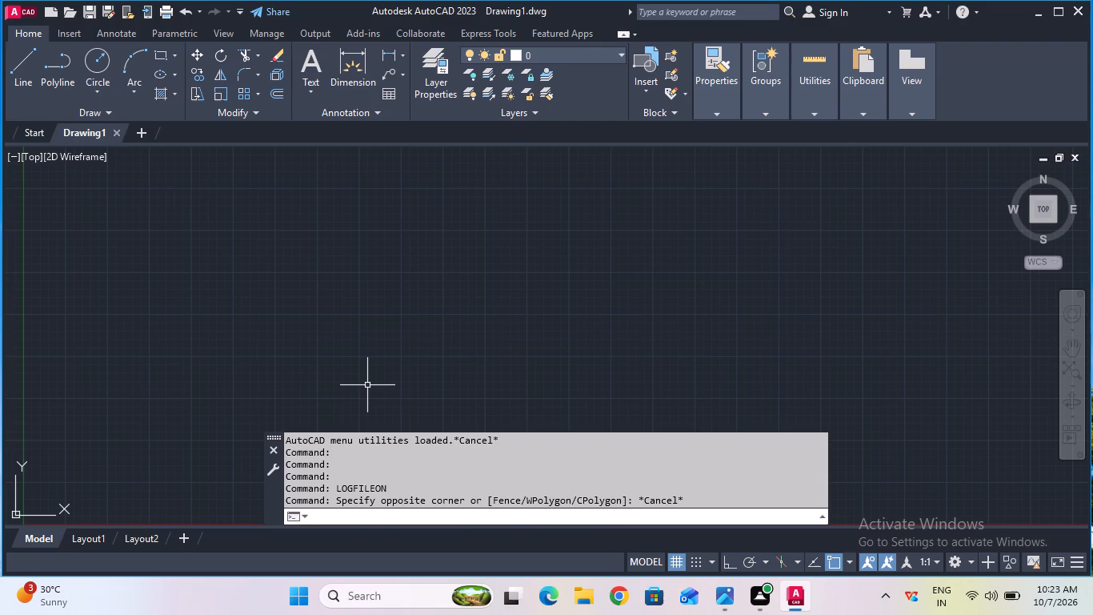
Configure the drawing units with length precision 0 and insertion scale in millimeters.
text(uni)
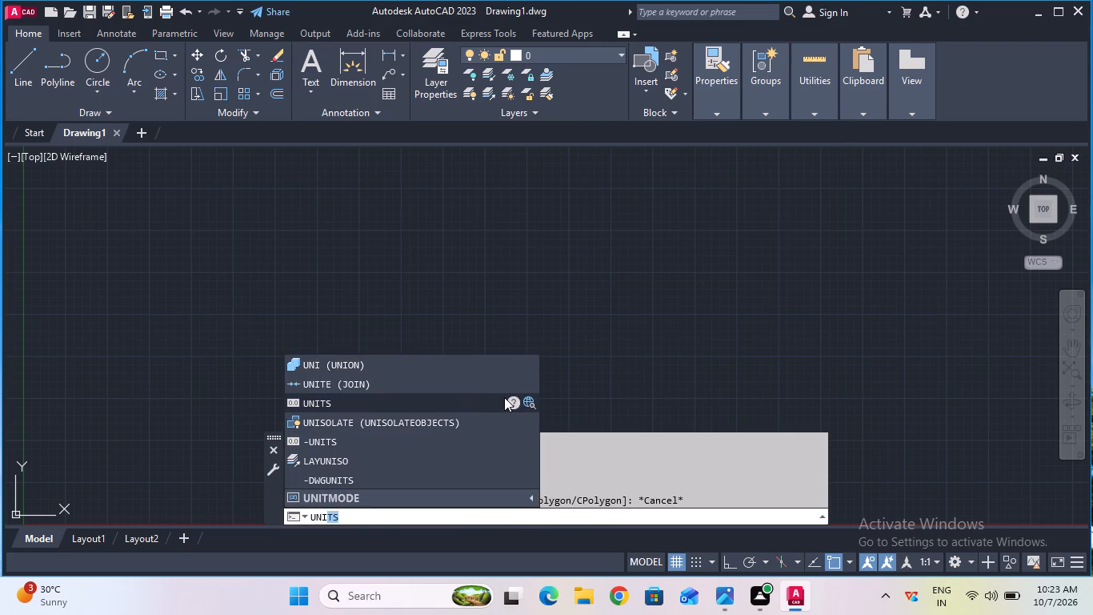
click(504, 397)
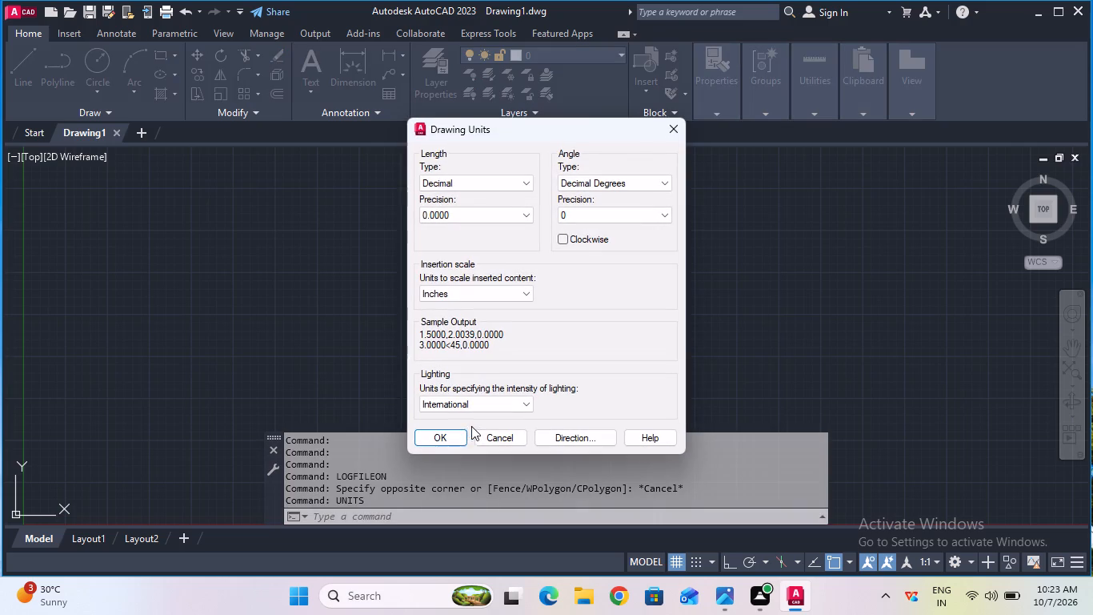
click(494, 215)
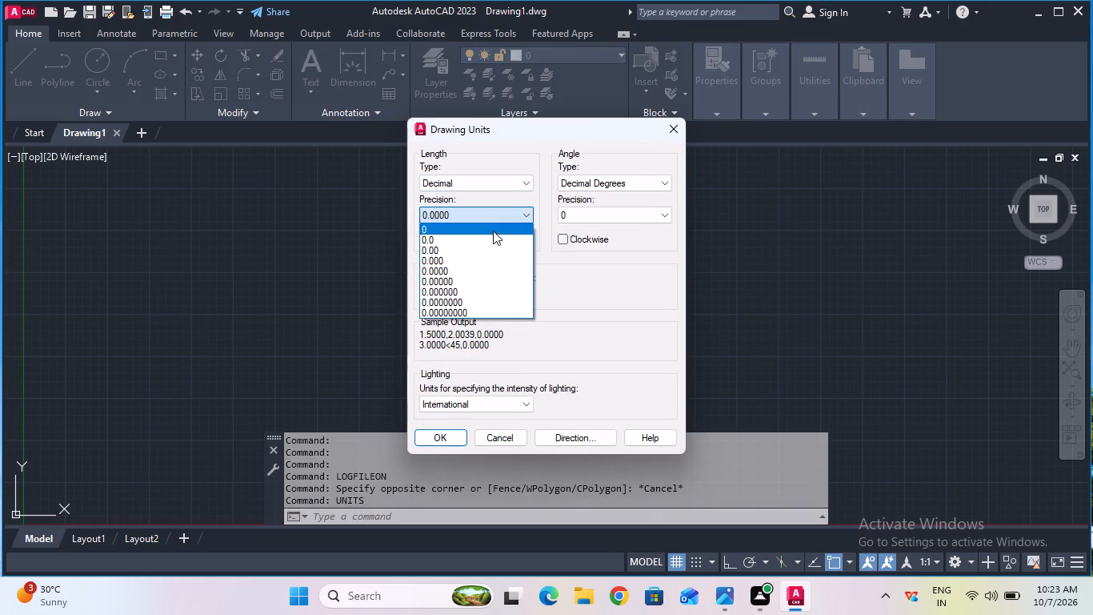
click(491, 234)
click(481, 302)
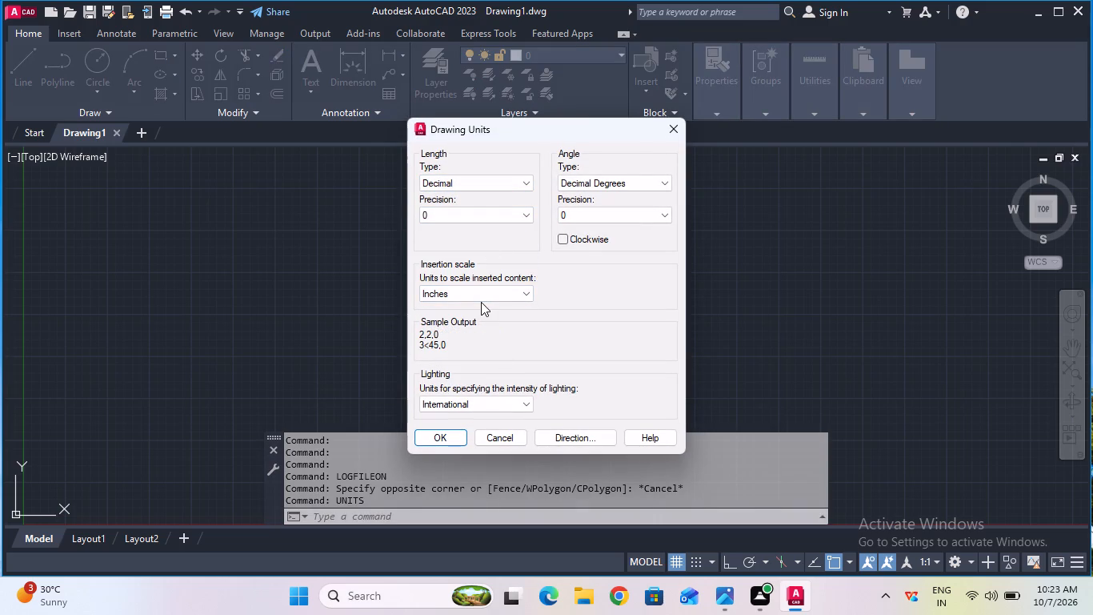
click(486, 295)
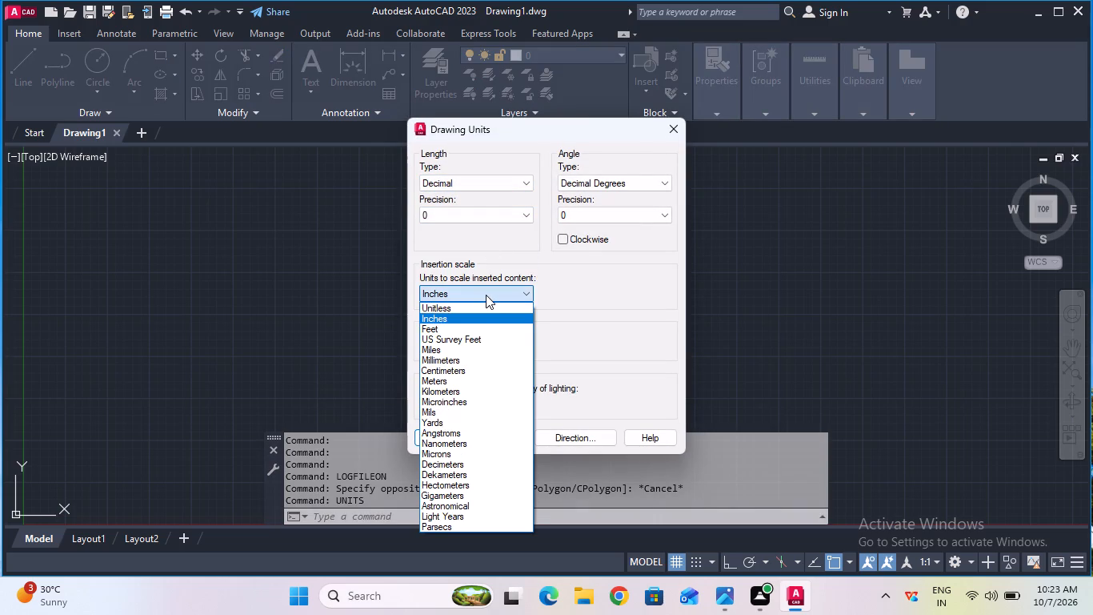
click(478, 358)
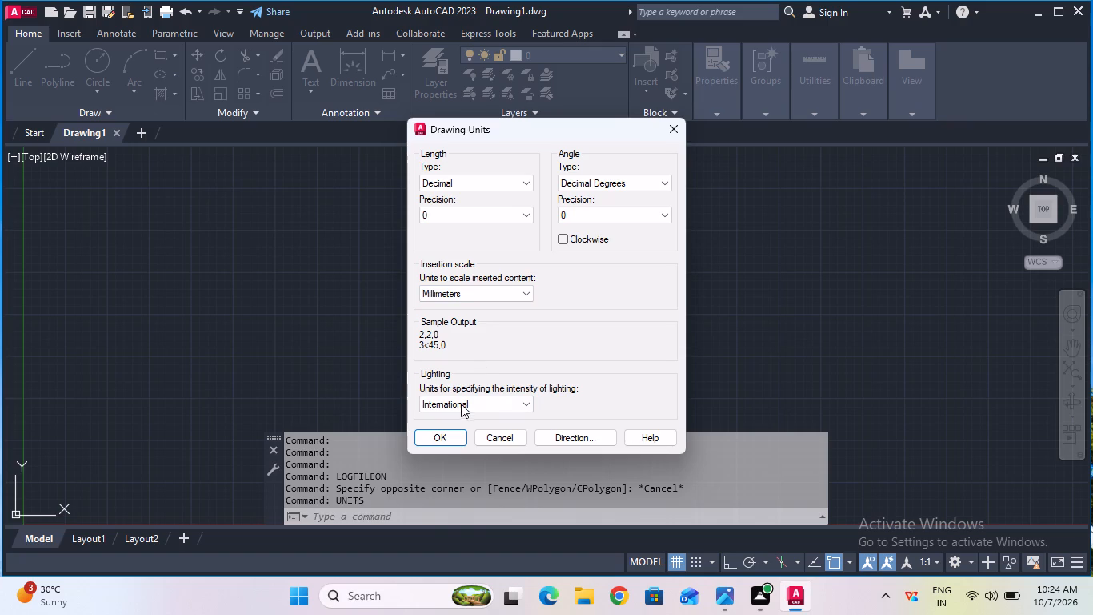
click(434, 443)
Modify the Standard dimension style so its linear dimensions use precision 0.
click(399, 517)
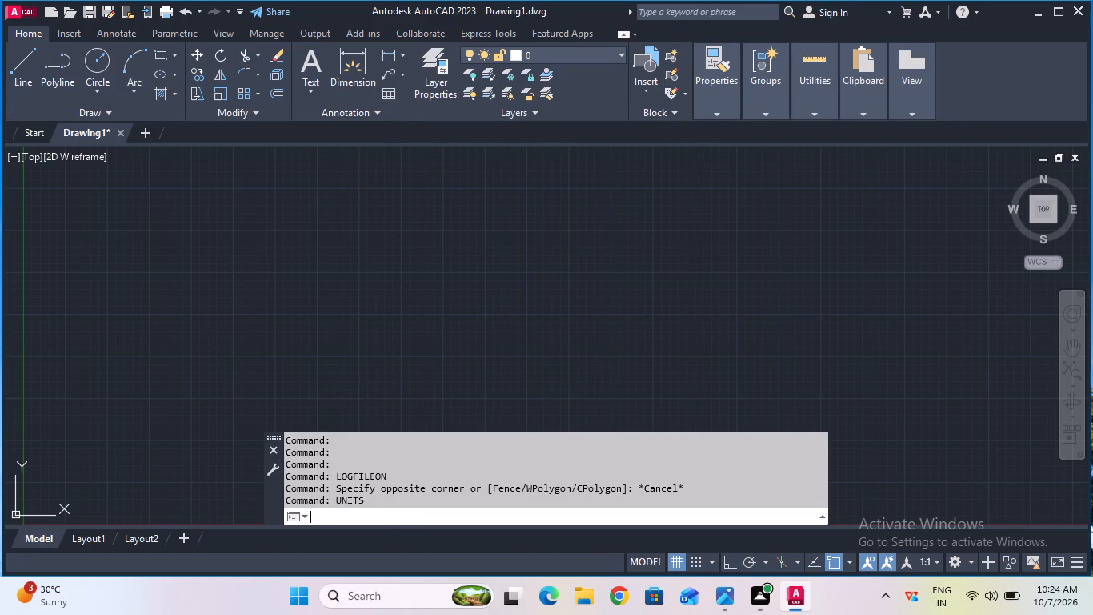
key(d)
key(Return)
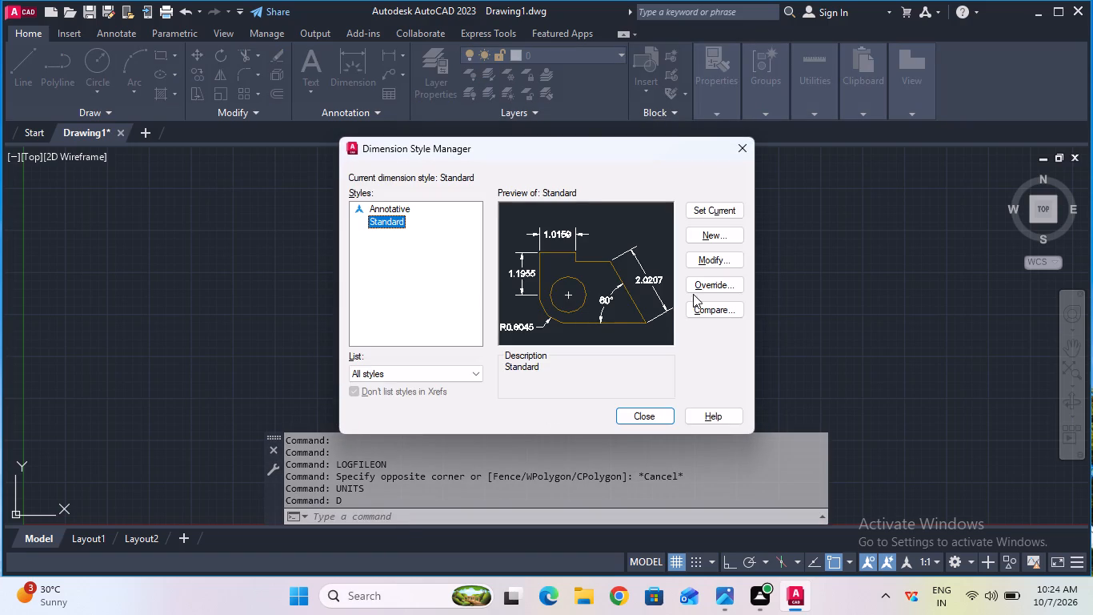
click(712, 264)
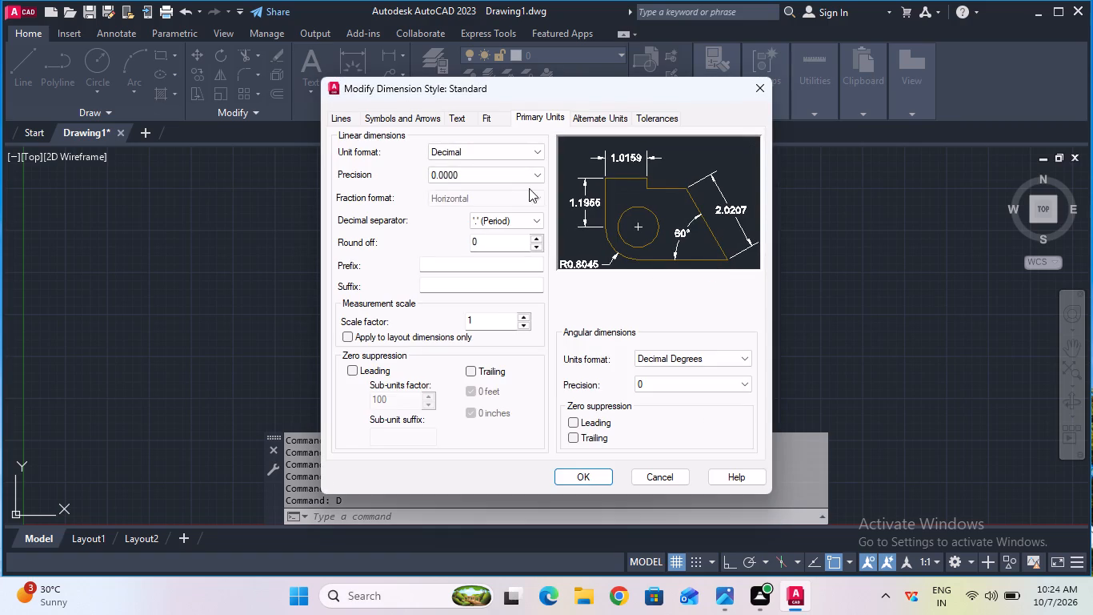
click(526, 176)
click(514, 185)
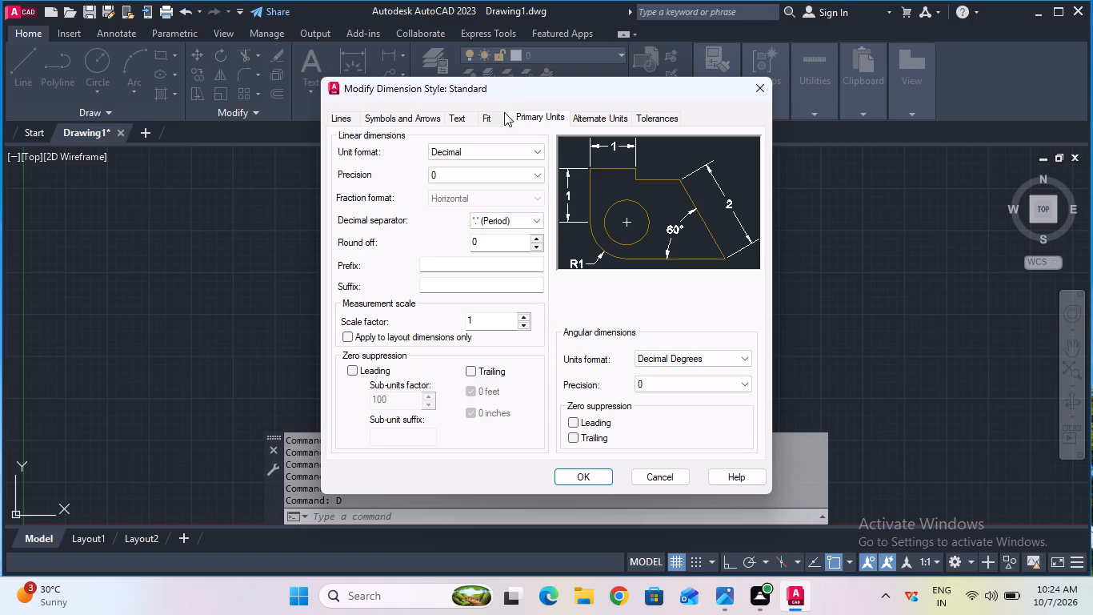
Give the Standard dimension style a text height of 6 and ISO standard text alignment, and make the style current.
click(462, 119)
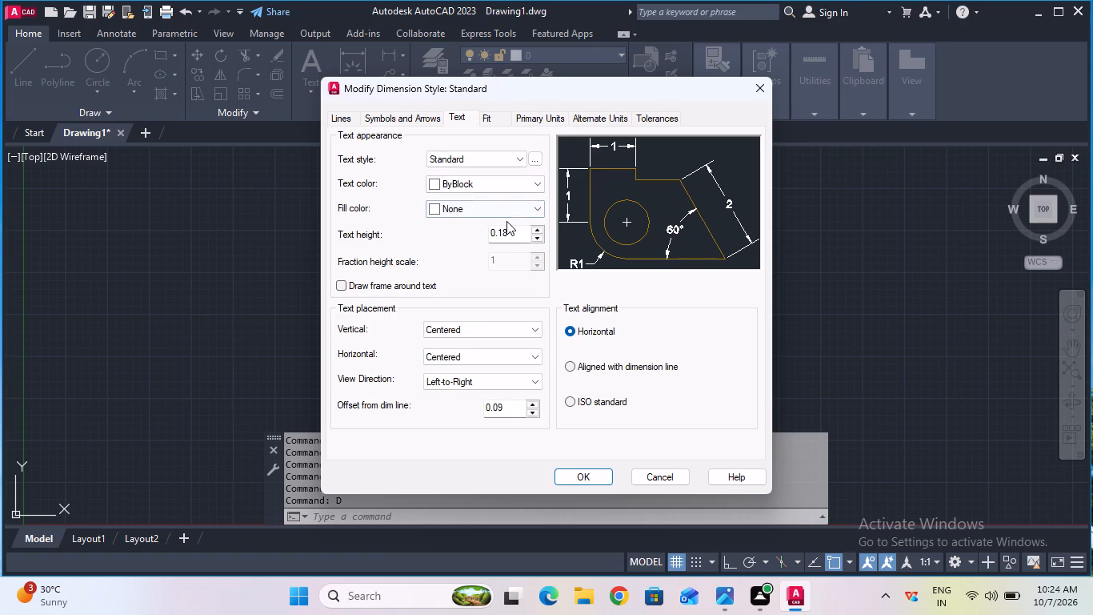
click(506, 231)
key(BackSpace)
key(BackSpace)
key(BackSpace)
key(BackSpace)
key(BackSpace)
key(BackSpace)
key(BackSpace)
key(BackSpace)
key(BackSpace)
key(BackSpace)
key(BackSpace)
key(6)
click(575, 396)
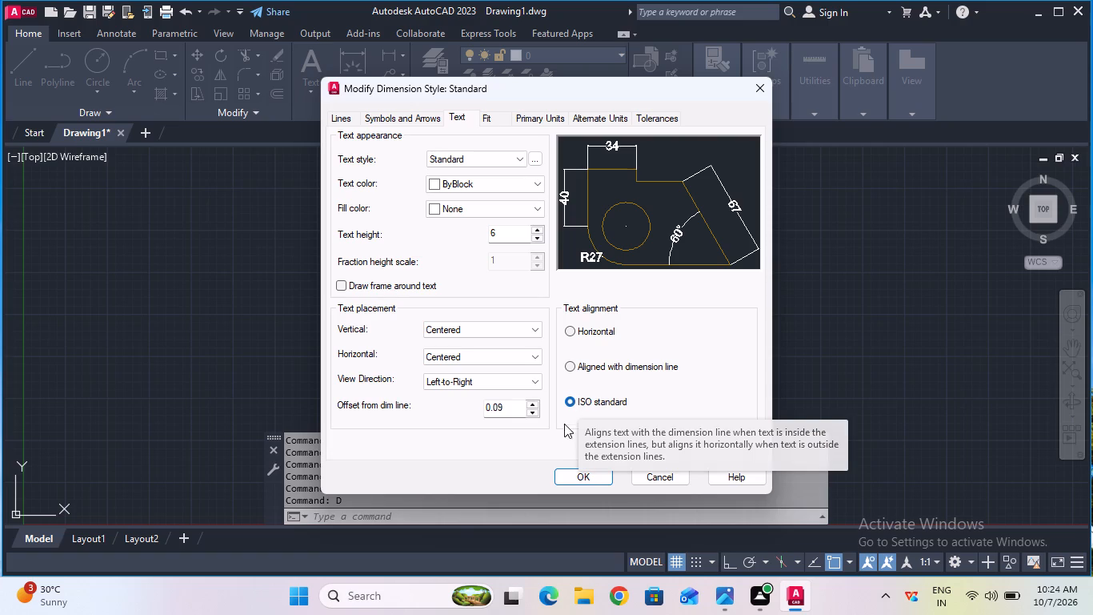
click(569, 470)
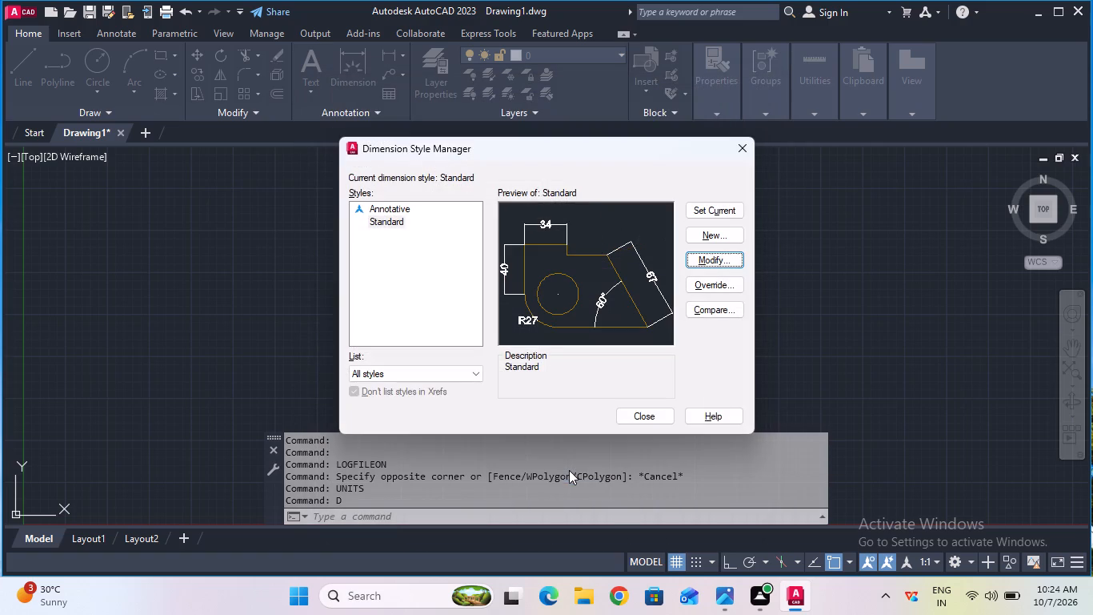
click(727, 218)
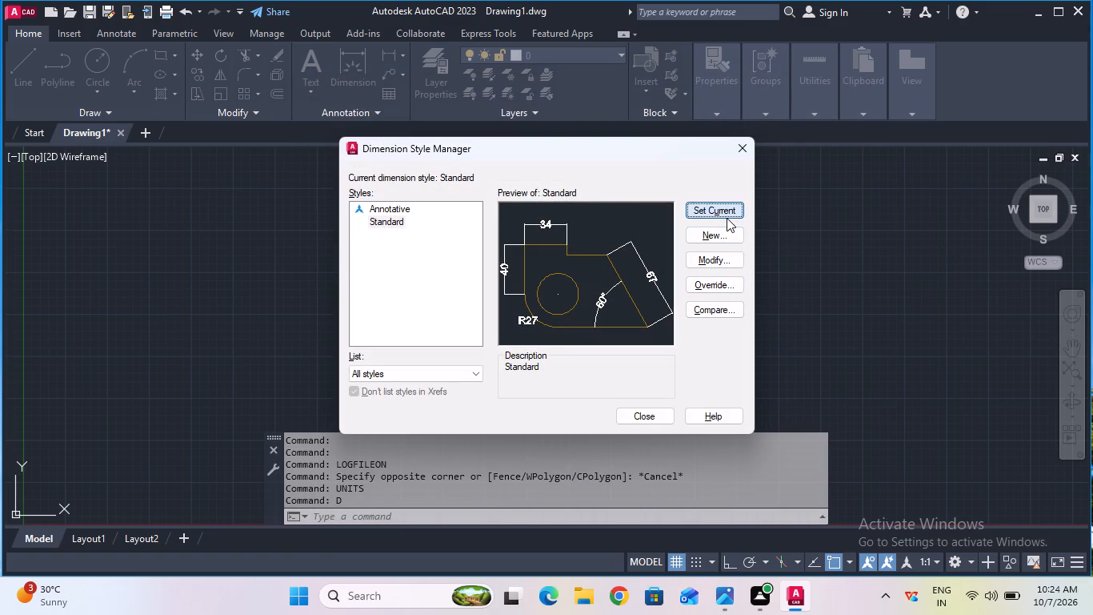
click(657, 414)
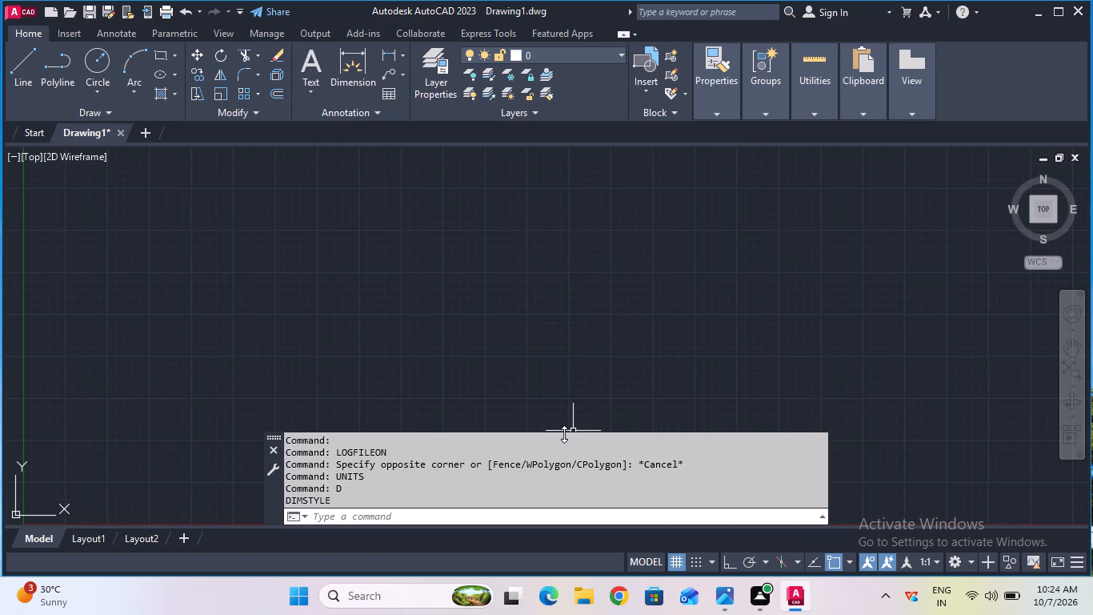
Set the model space limits from lower left corner 0,0 to upper right corner 100,100.
key(l)
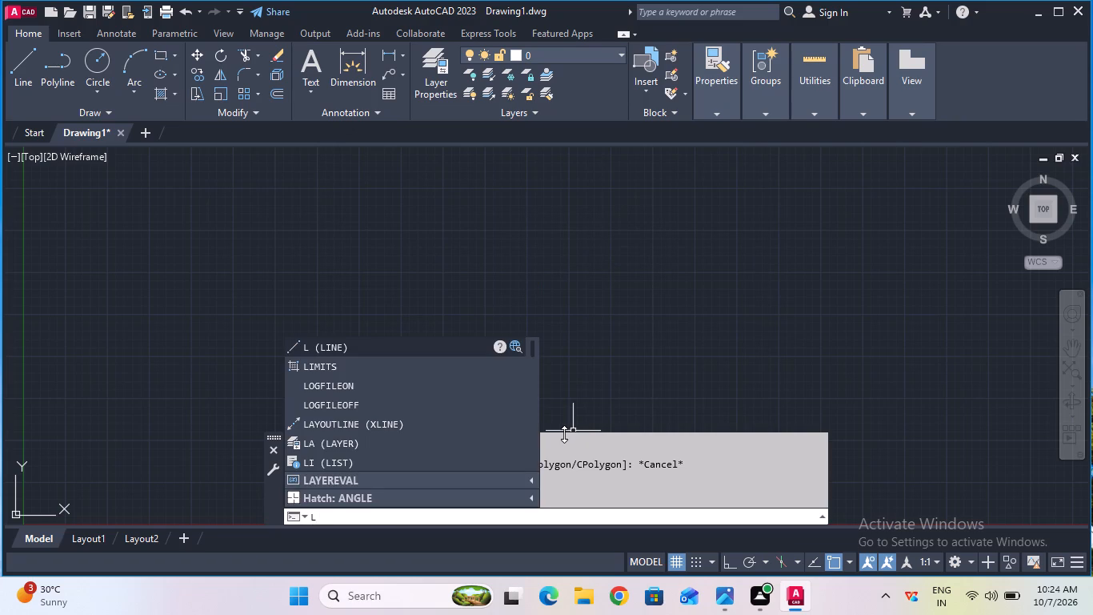
text(im)
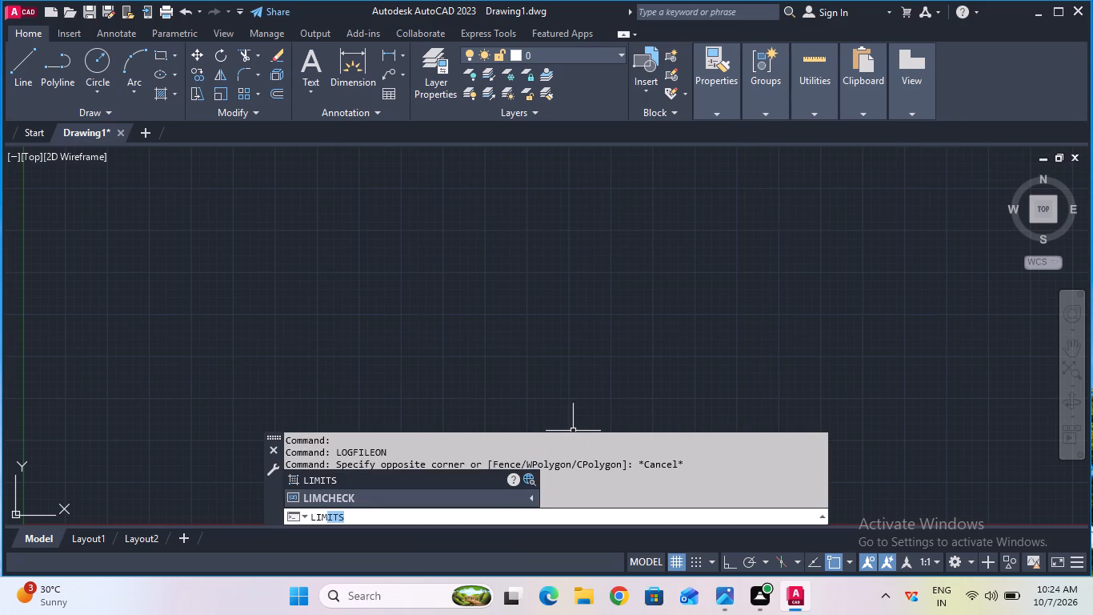
click(406, 473)
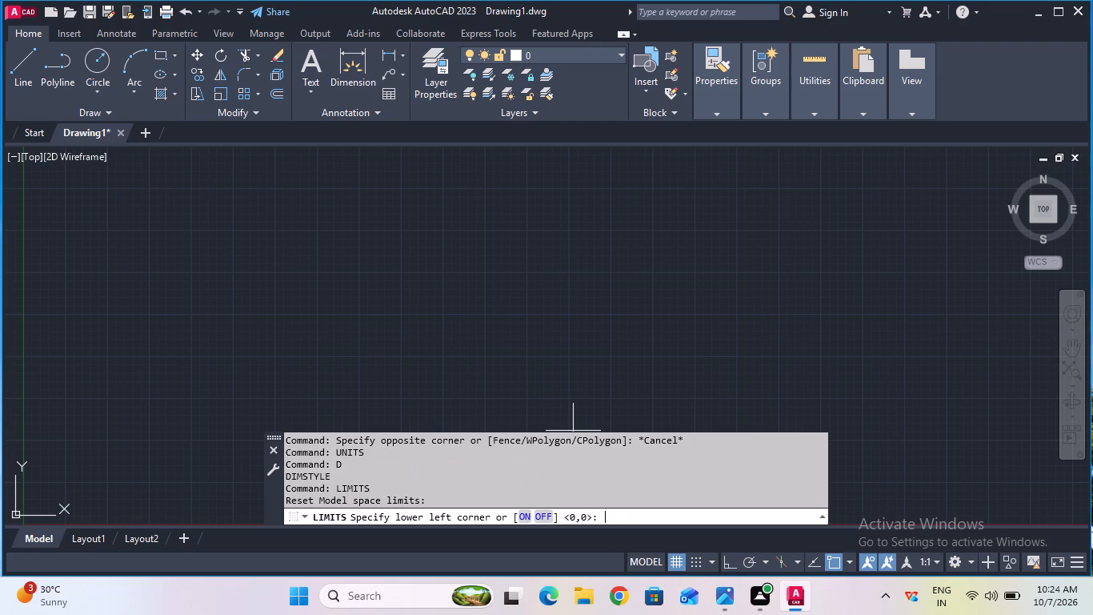
text(0,0)
key(Return)
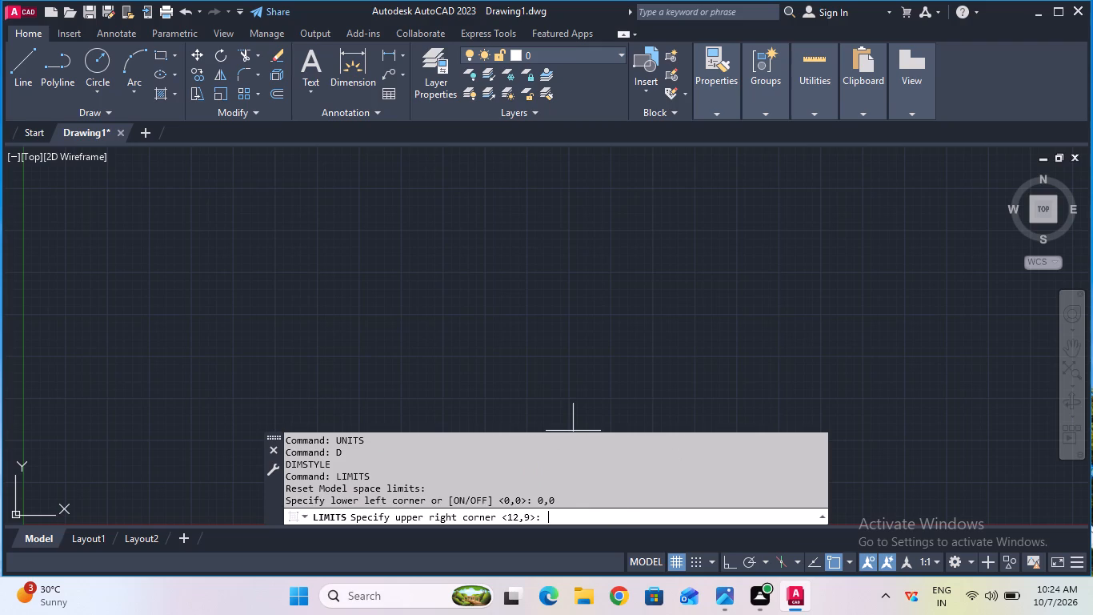
text(100,100)
key(Return)
key(z)
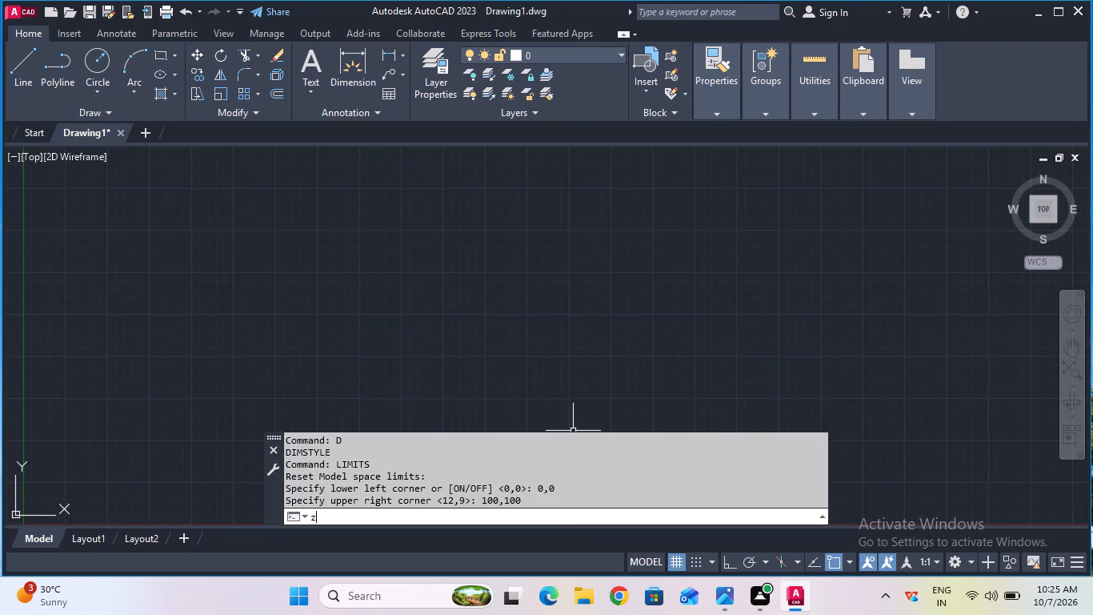
key(Return)
key(a)
key(Return)
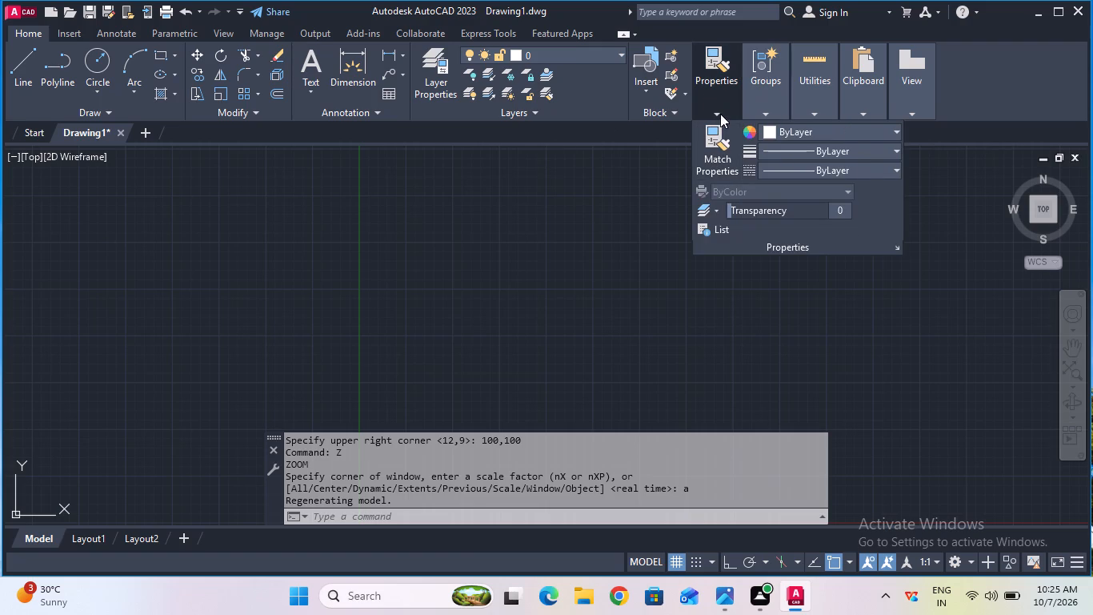
Load the CENTER linetype from acad.lin into the drawing, leaving ByLayer as the current linetype.
click(779, 173)
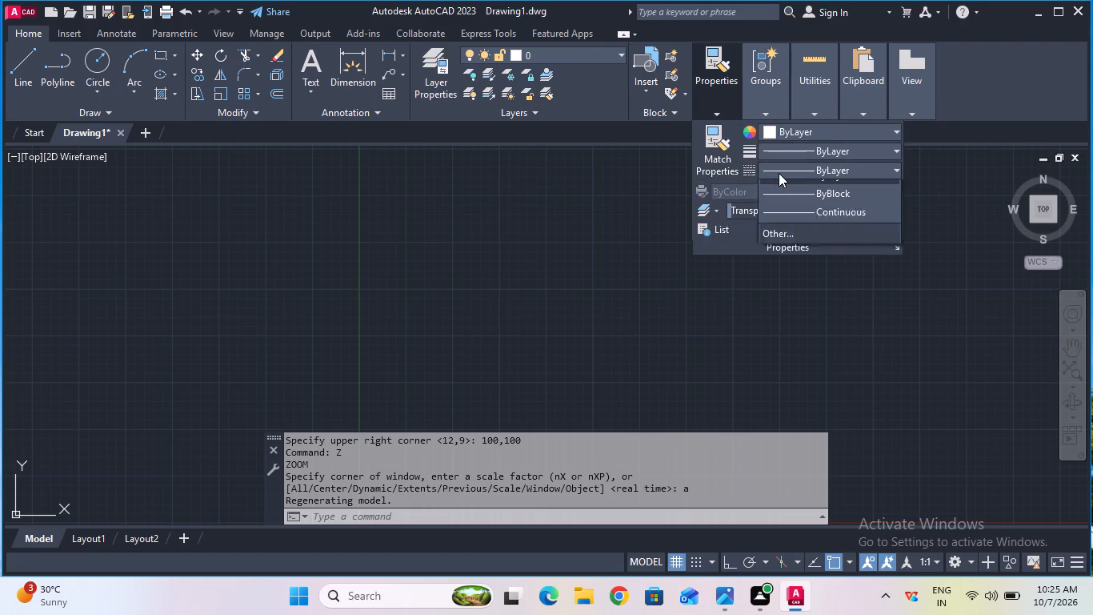
click(775, 247)
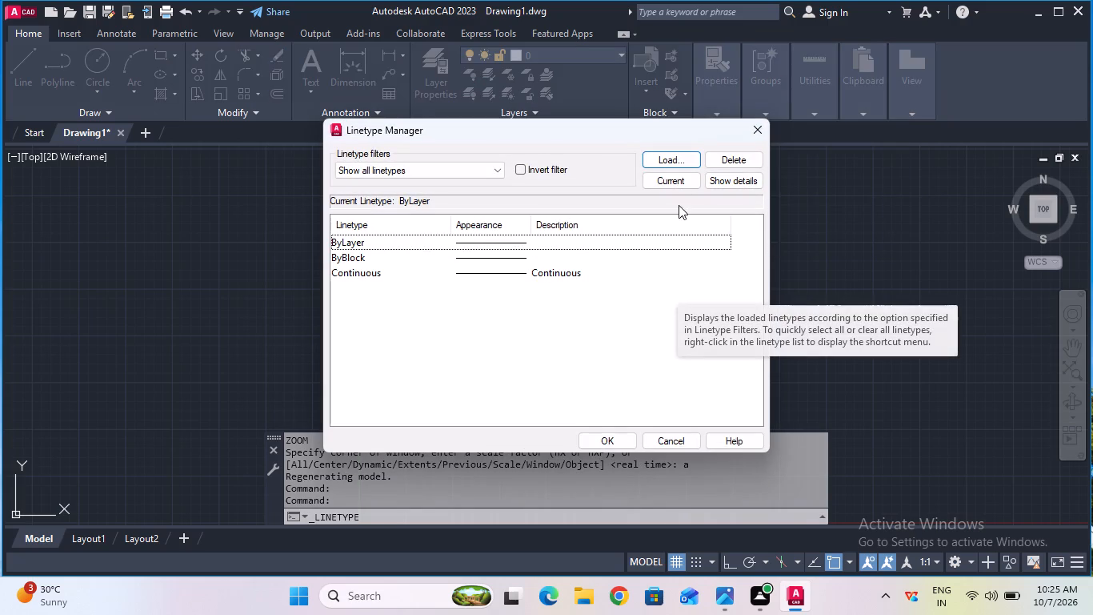
click(683, 167)
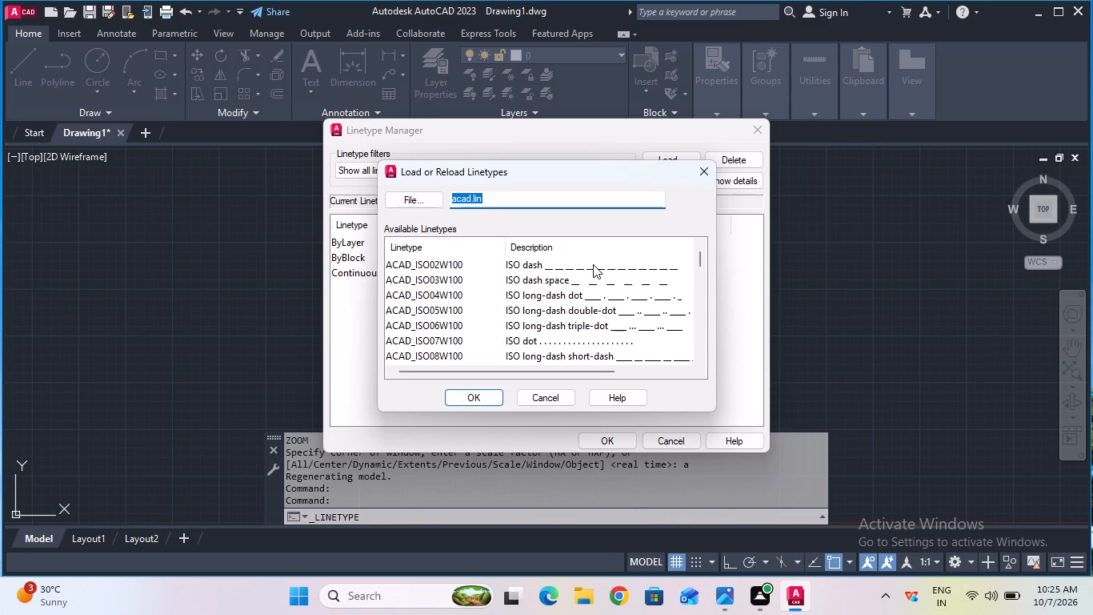
scroll(593, 264, down, 3)
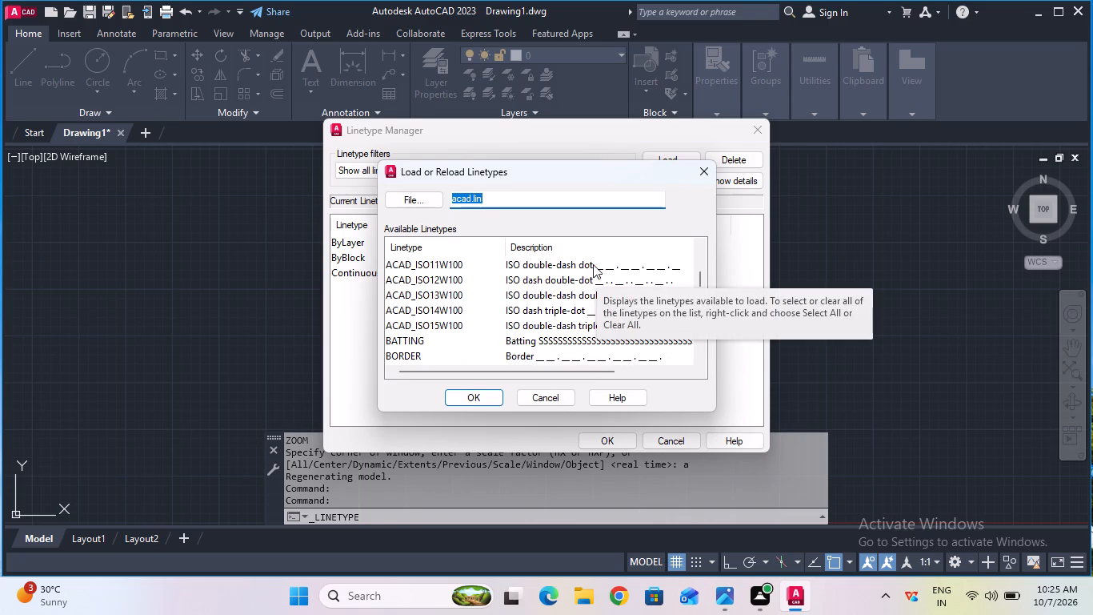
scroll(593, 264, down, 2)
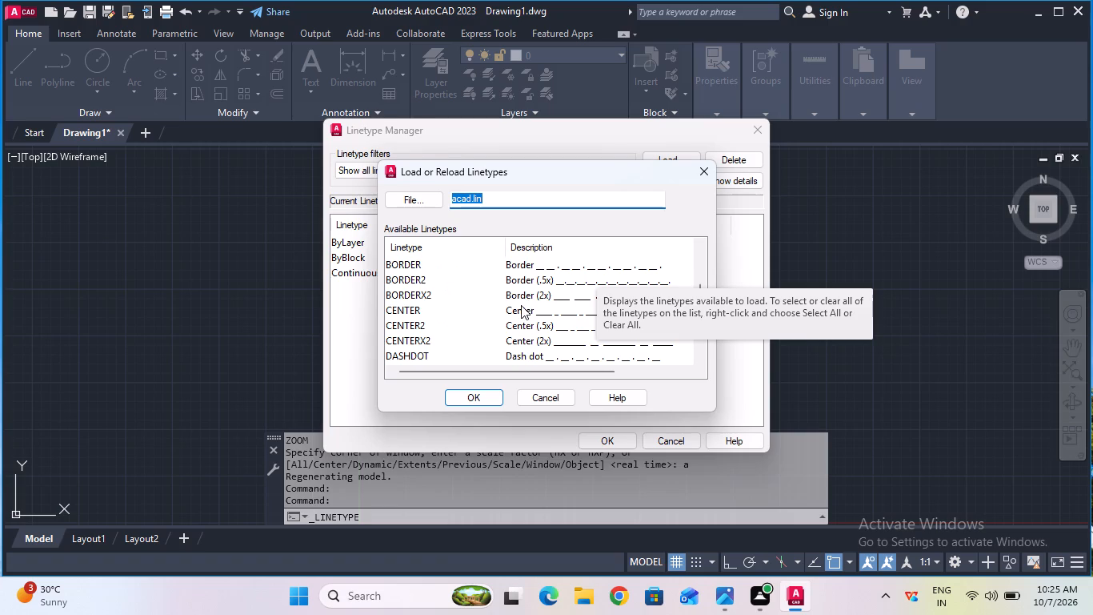
click(521, 305)
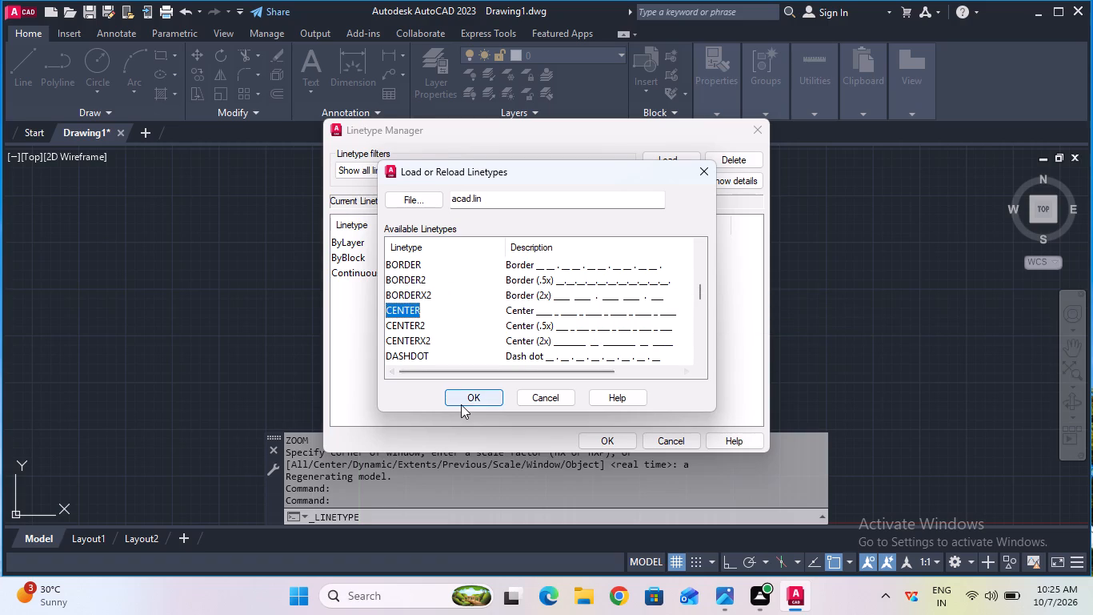
click(461, 404)
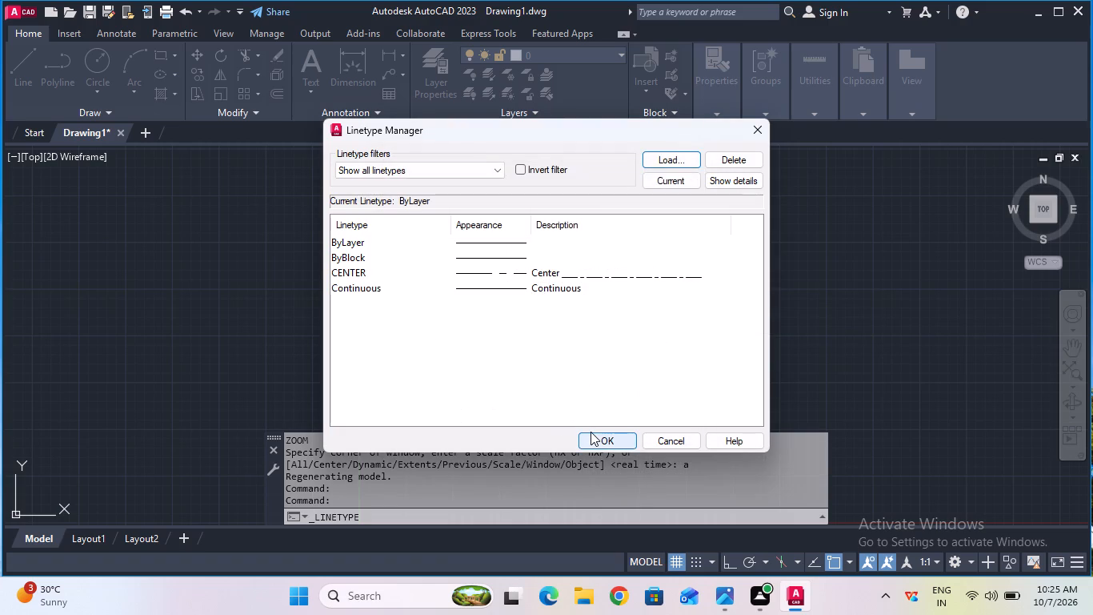
click(591, 432)
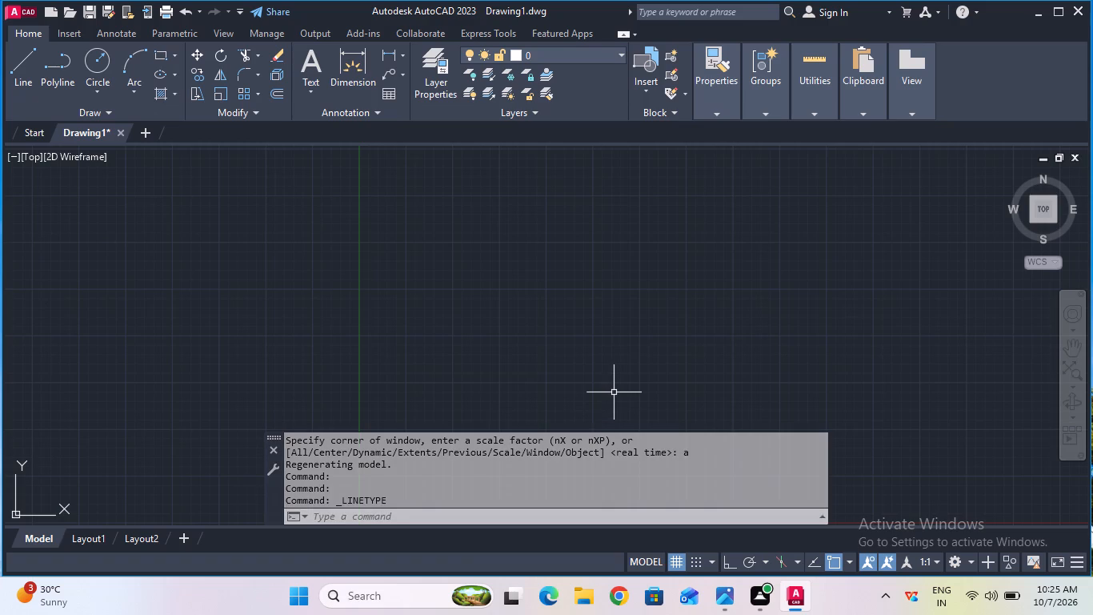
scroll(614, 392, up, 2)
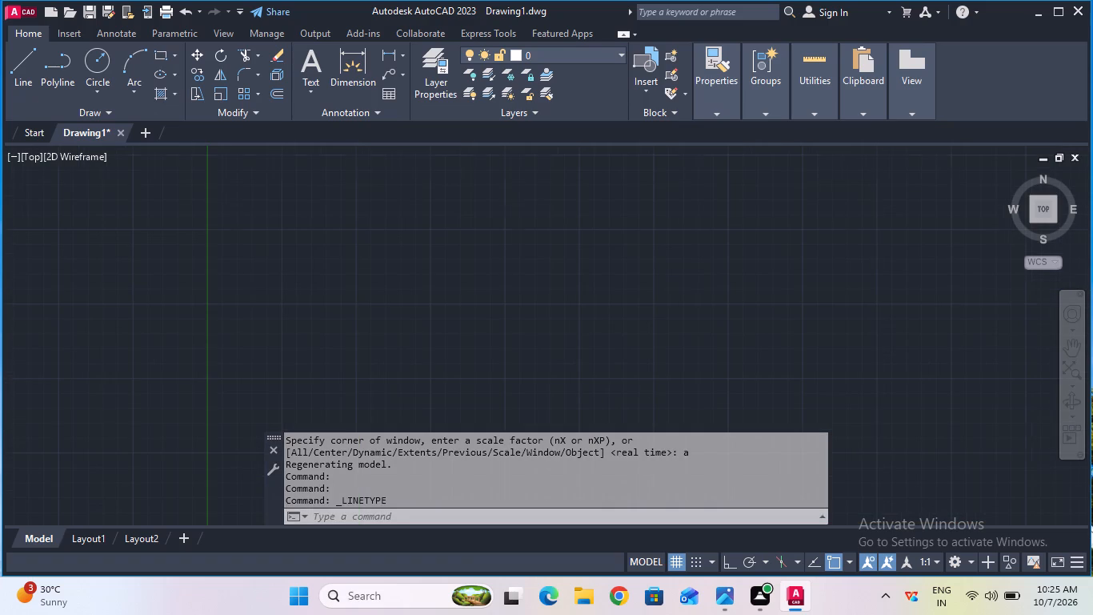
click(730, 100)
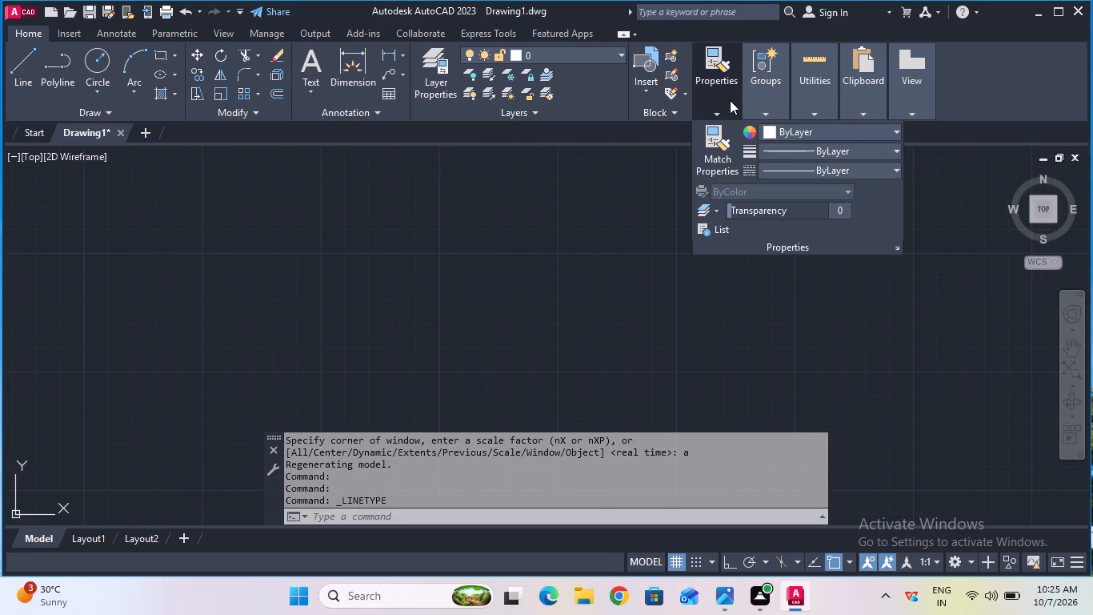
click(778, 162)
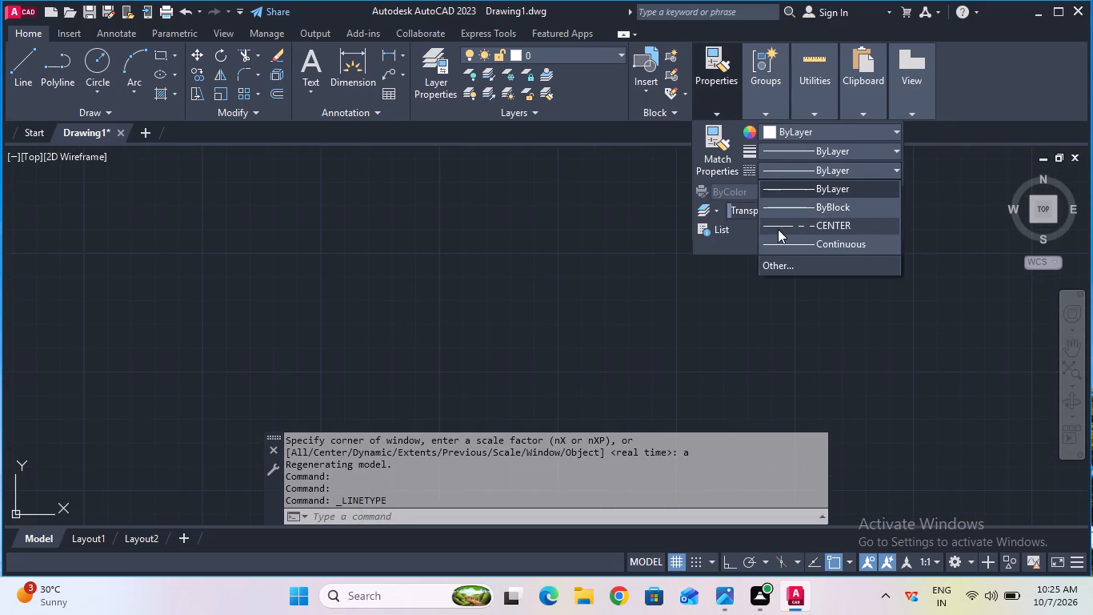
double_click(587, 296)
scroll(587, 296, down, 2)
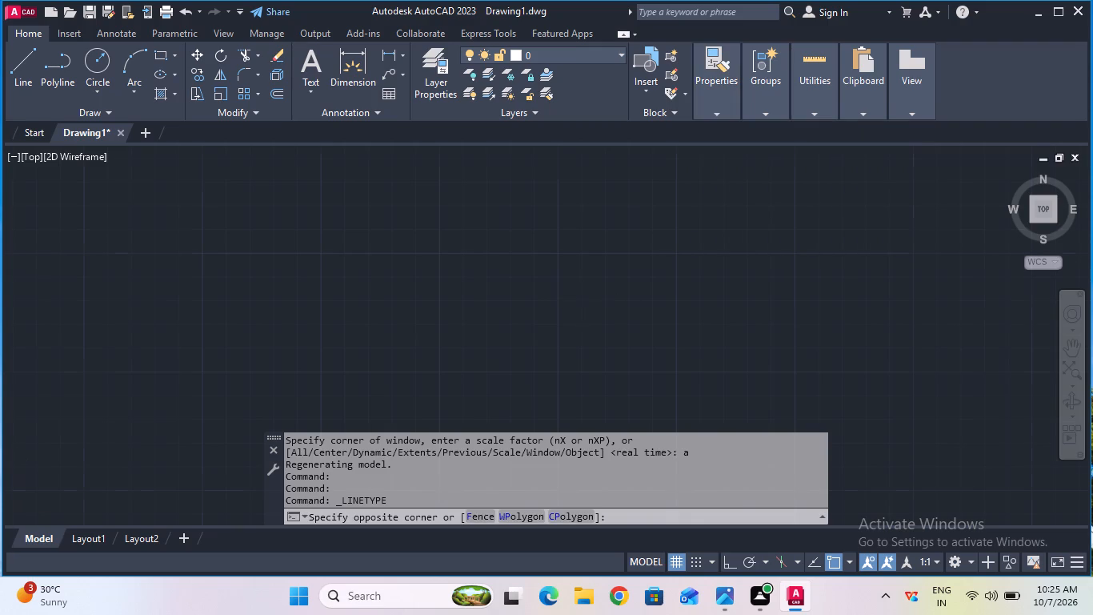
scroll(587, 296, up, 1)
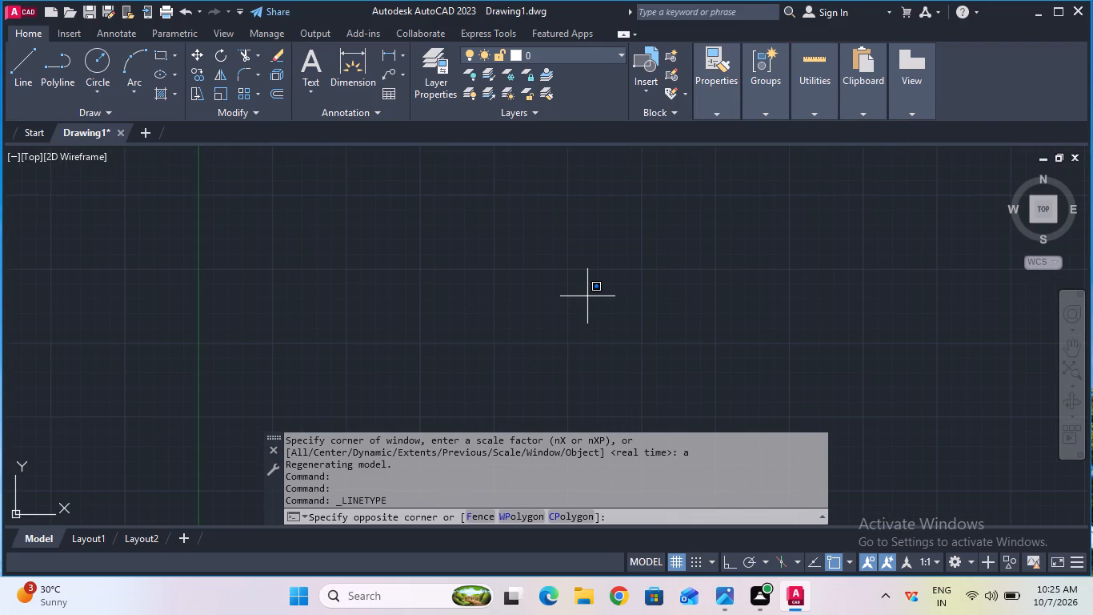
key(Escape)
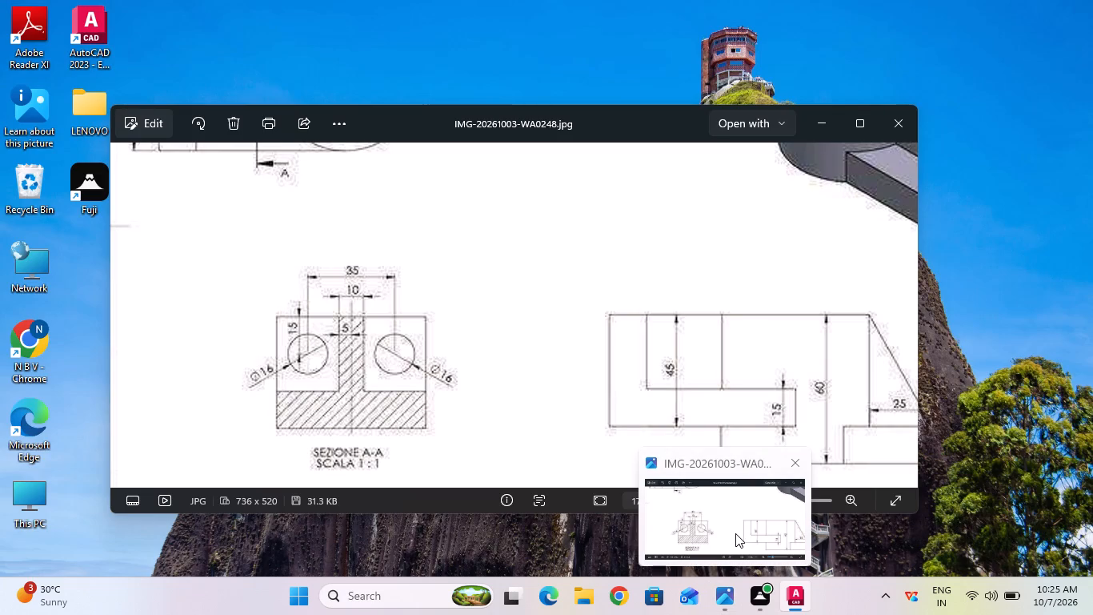
Switch to the reference image in Photos and examine the bracket's views and dimensions, then return to AutoCAD.
click(727, 506)
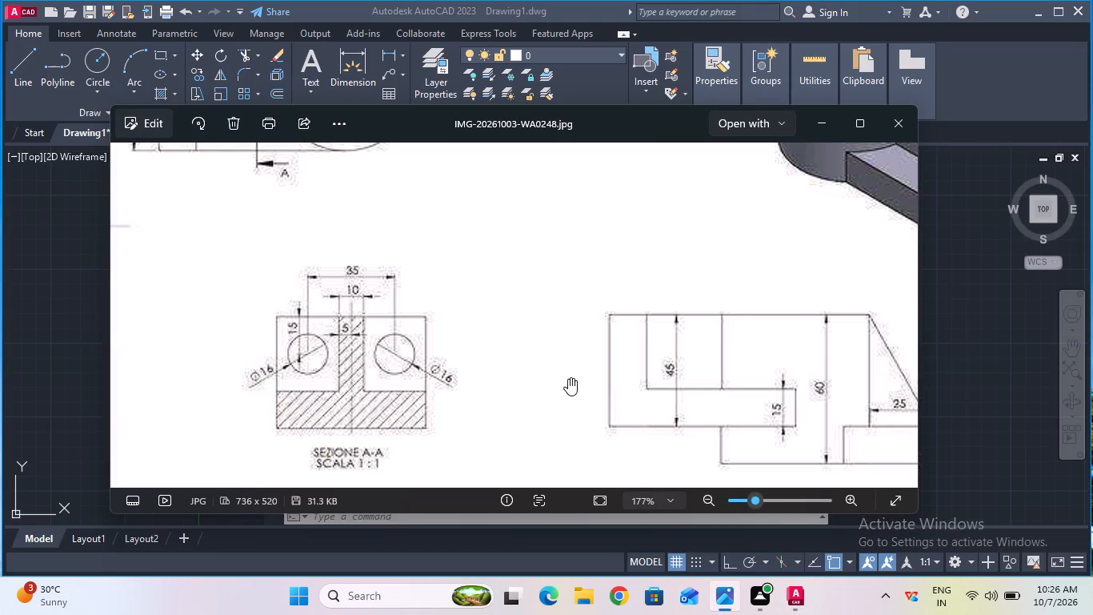
scroll(568, 378, down, 7)
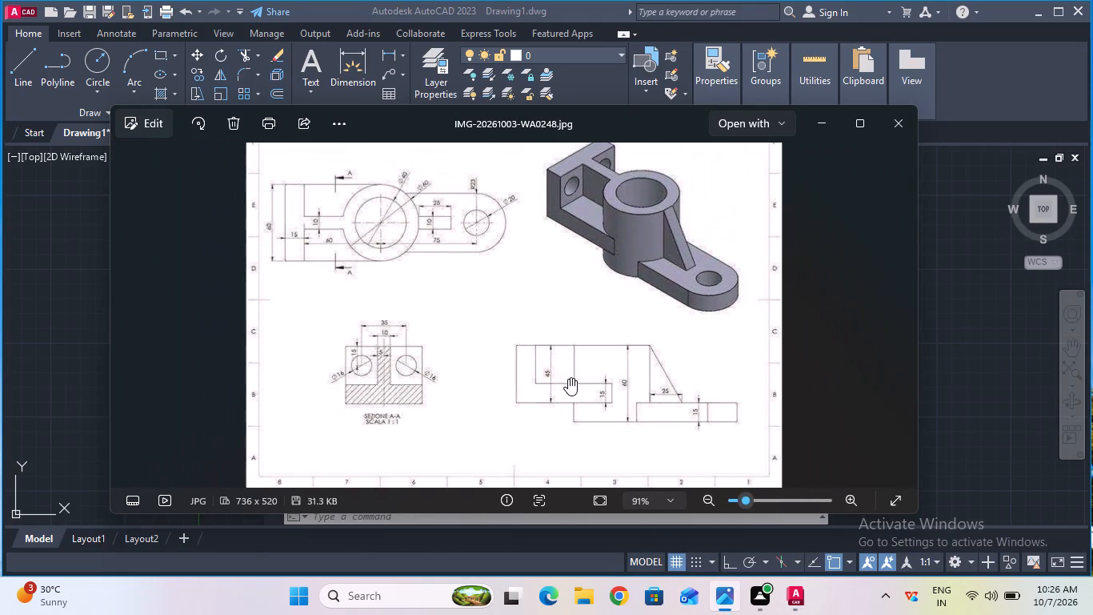
scroll(477, 292, up, 2)
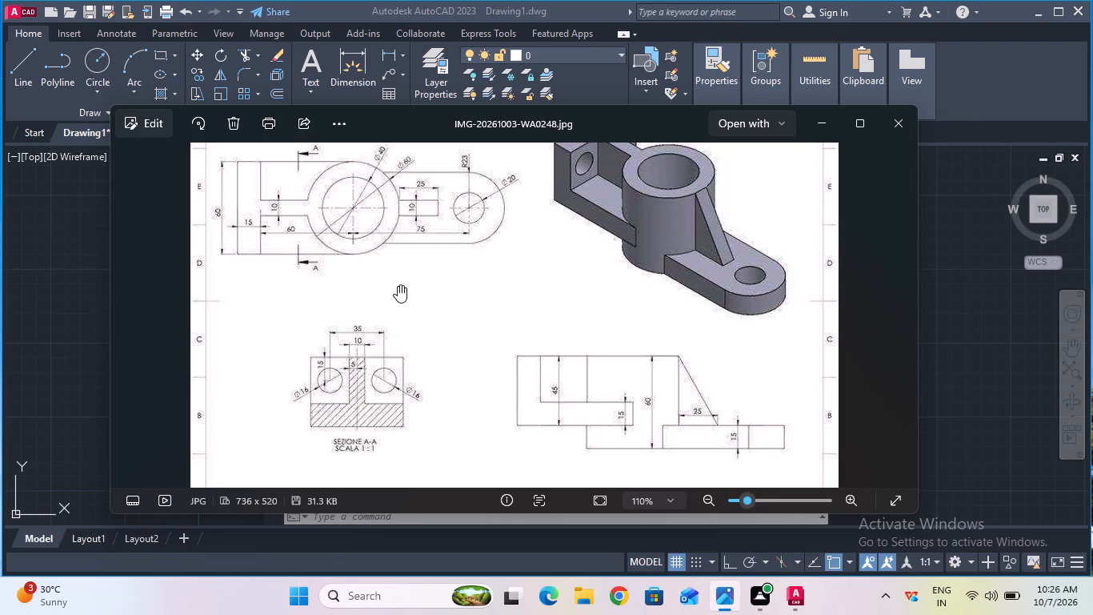
middle_click(397, 286)
middle_drag(397, 286, 406, 319)
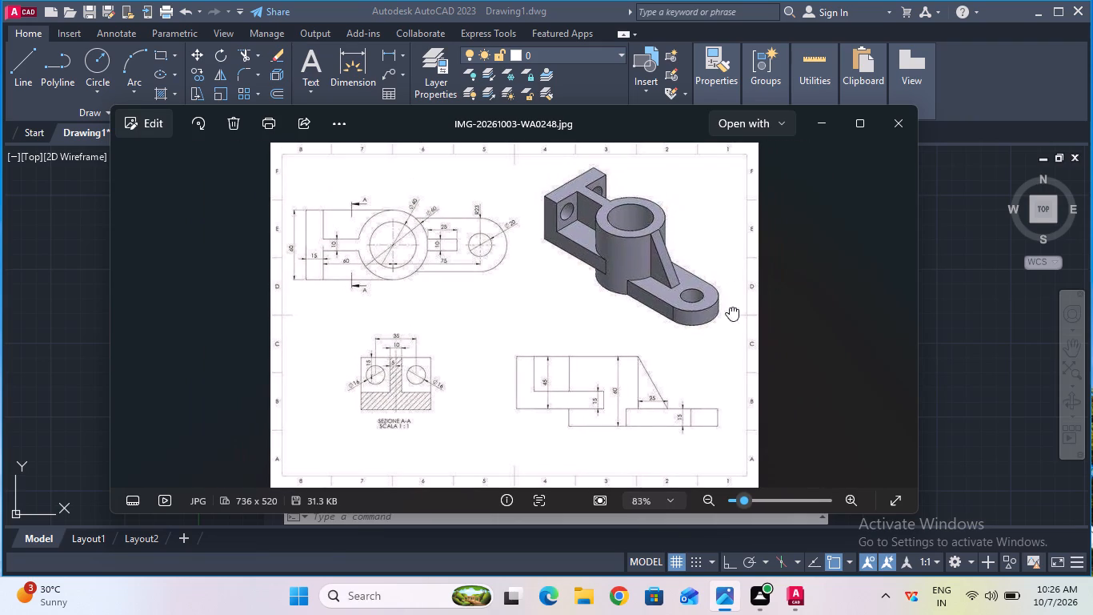
click(825, 128)
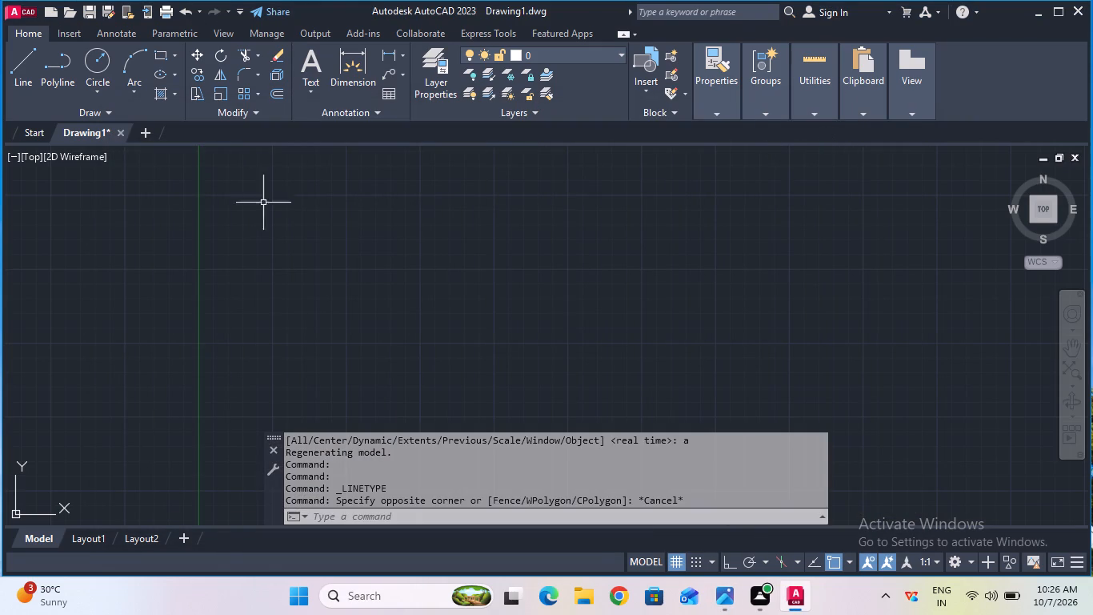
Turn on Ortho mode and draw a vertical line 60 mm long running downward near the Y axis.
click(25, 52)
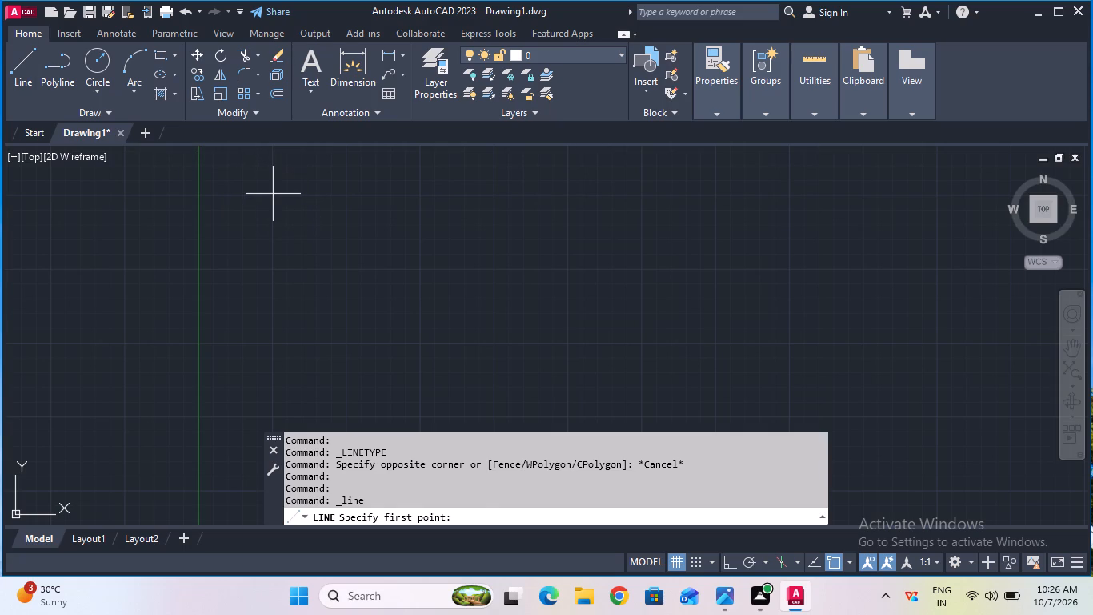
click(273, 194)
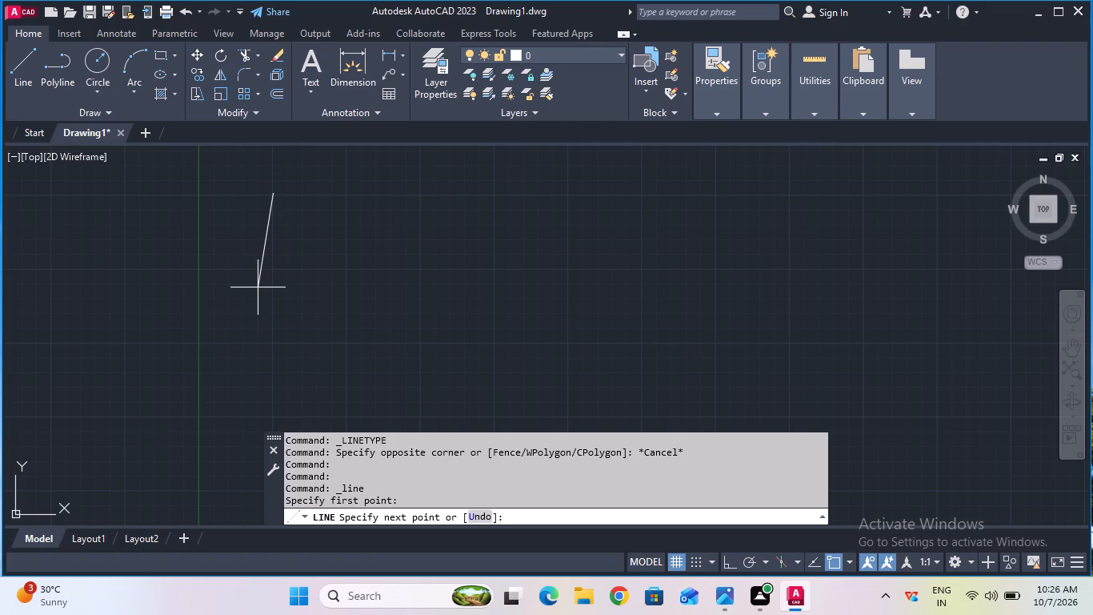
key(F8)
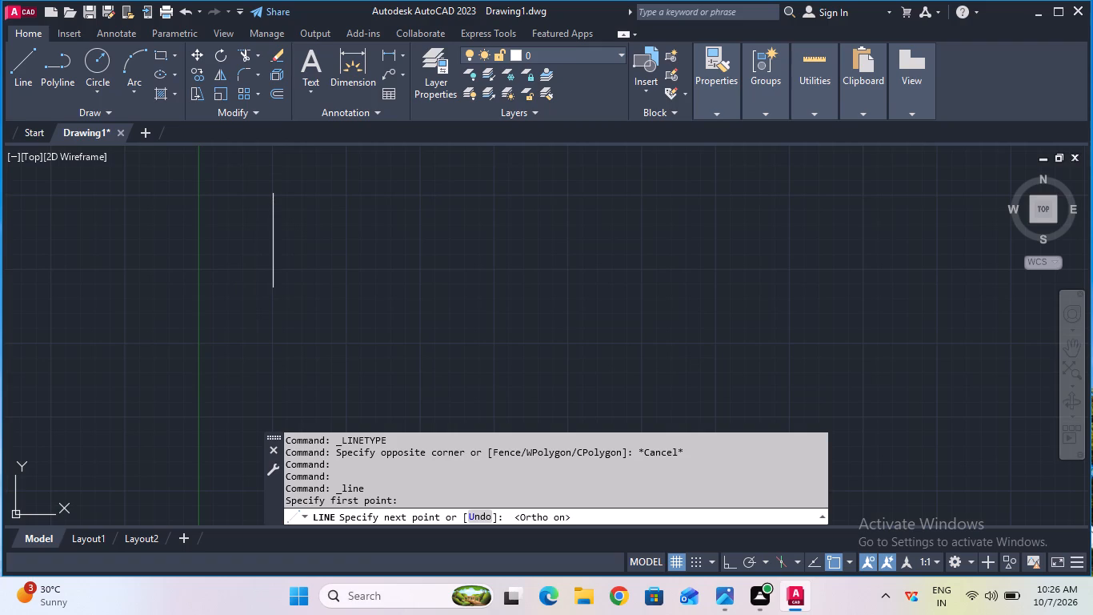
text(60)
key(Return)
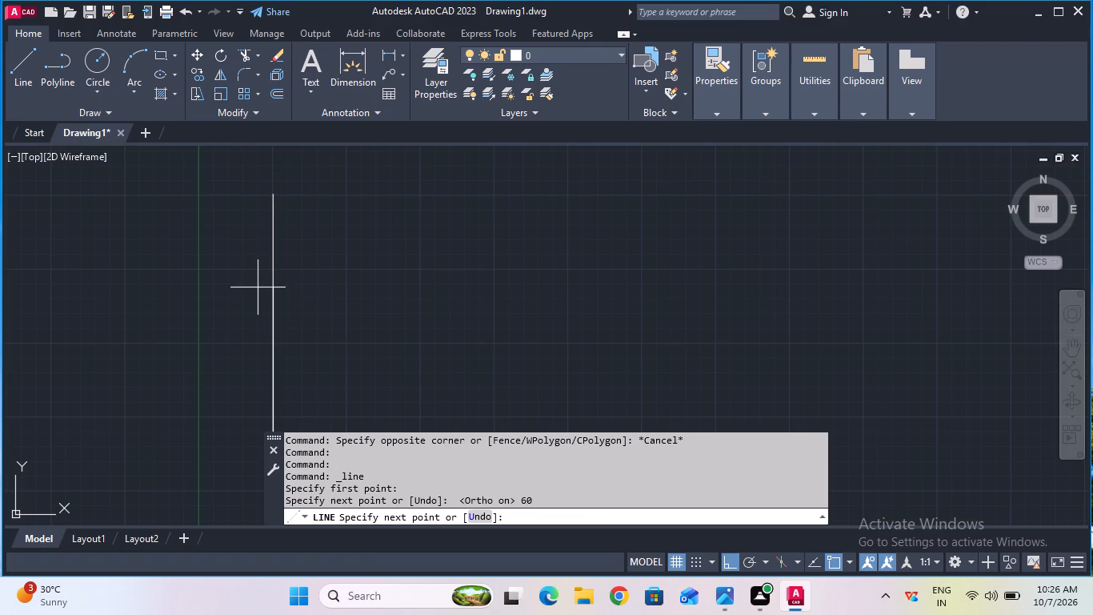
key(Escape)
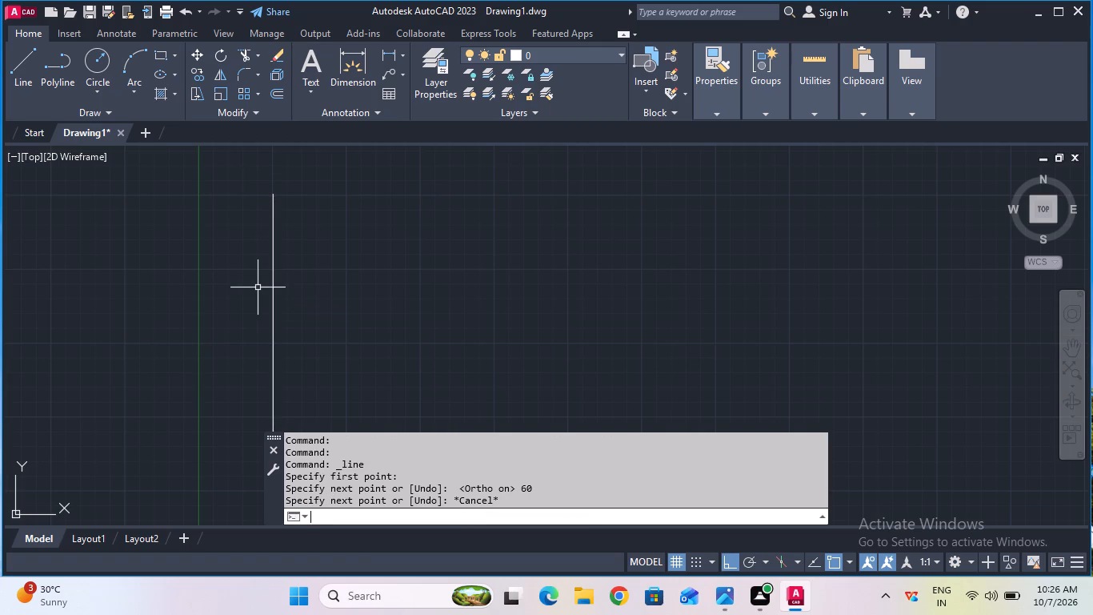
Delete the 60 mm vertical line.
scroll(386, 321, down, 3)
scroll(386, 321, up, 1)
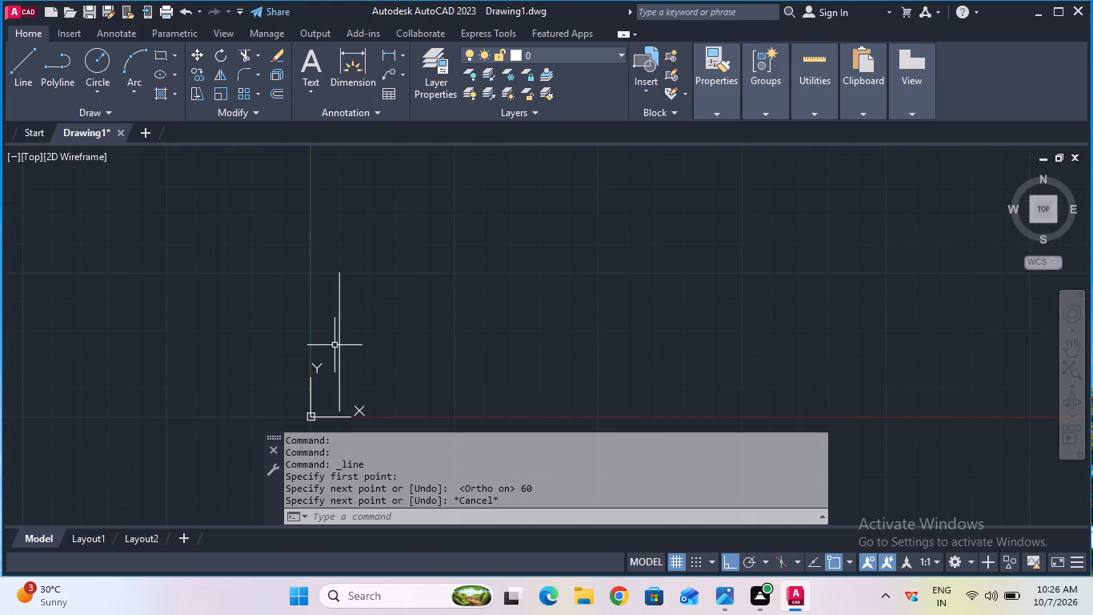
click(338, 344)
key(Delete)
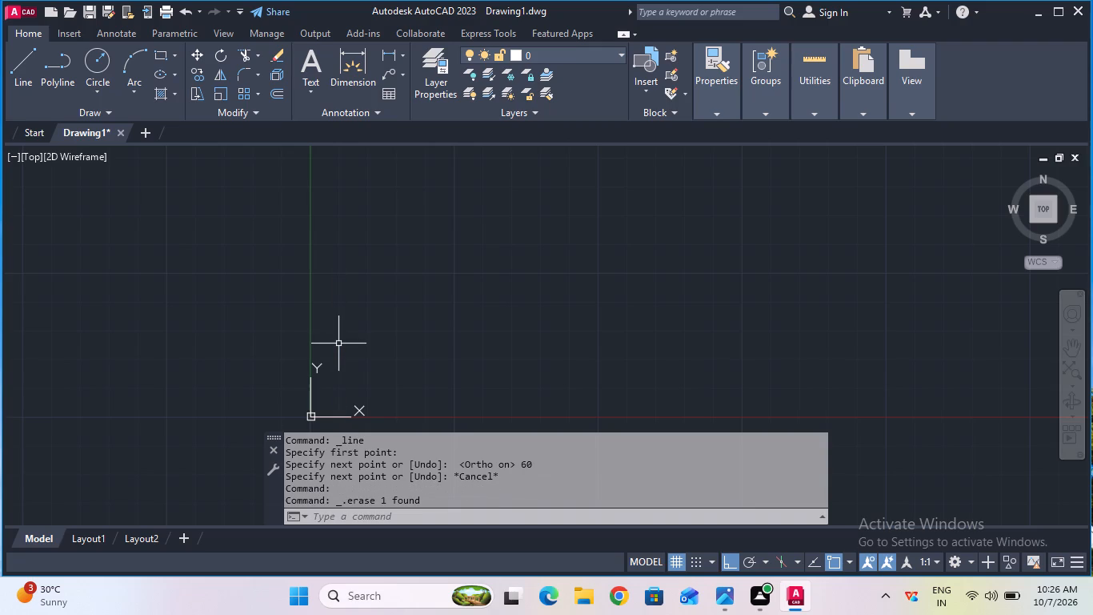
Set the model space limits to 0,0 for the lower-left corner and 100,100 for the upper-right corner.
key(l)
key(i)
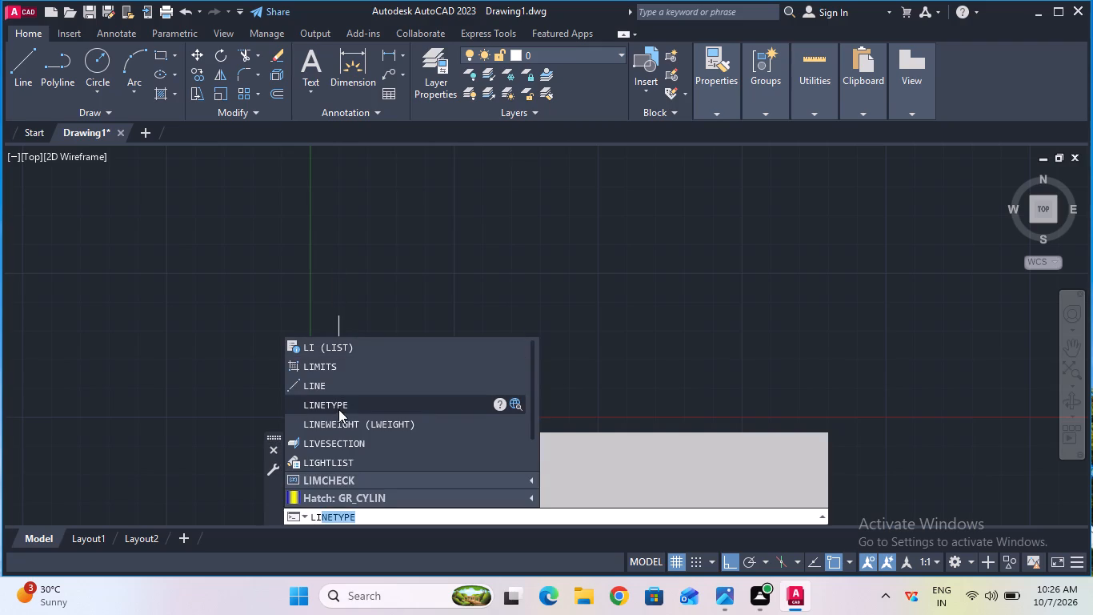
click(357, 369)
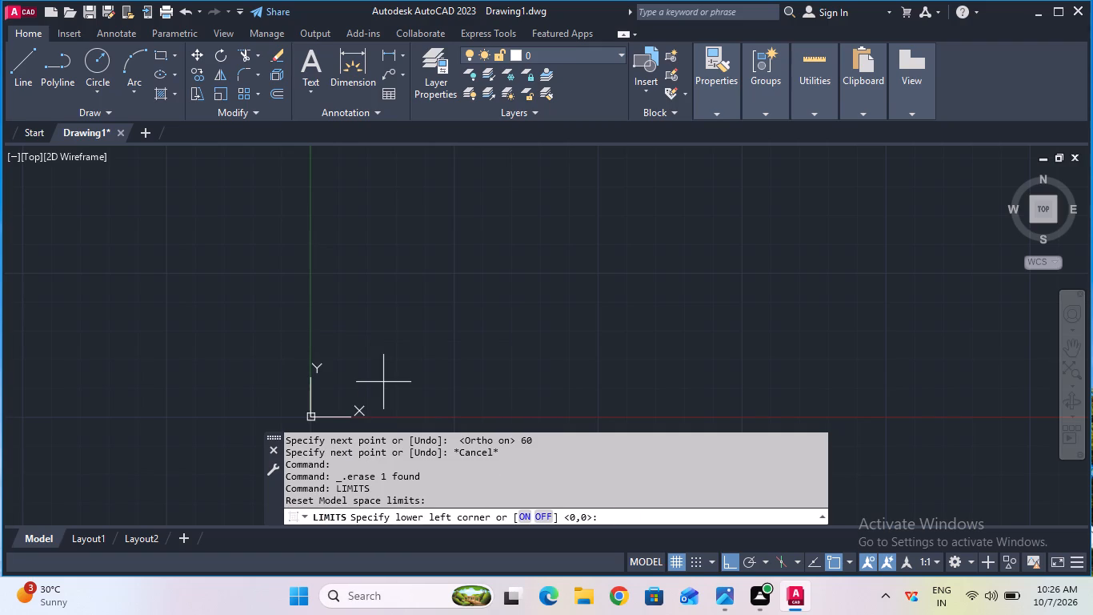
click(615, 514)
text(0,0)
key(Return)
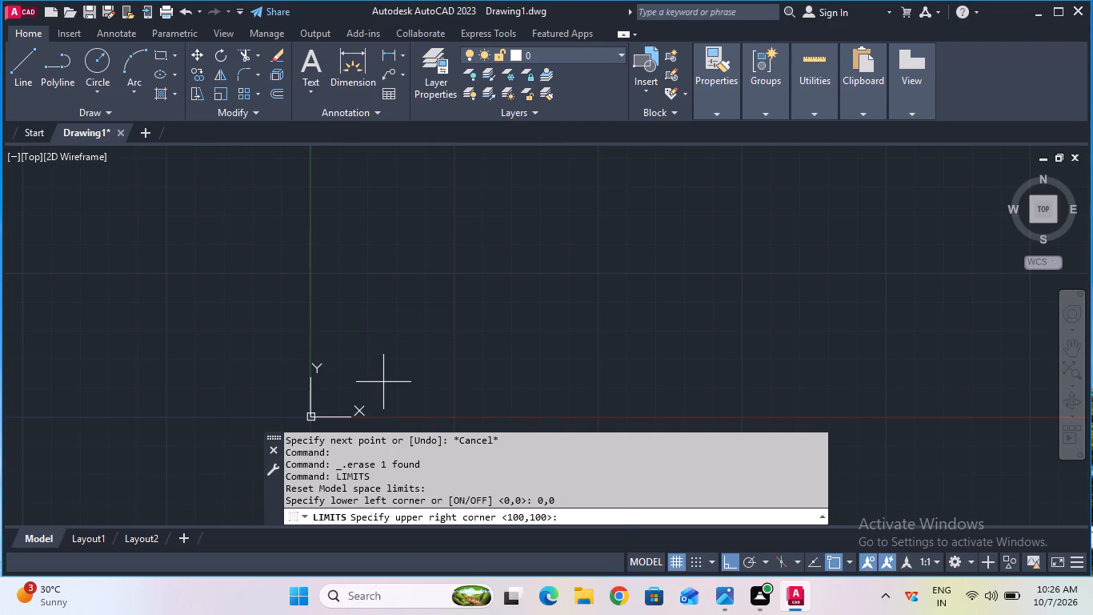
key(1)
text(00,1)
text(00)
key(Return)
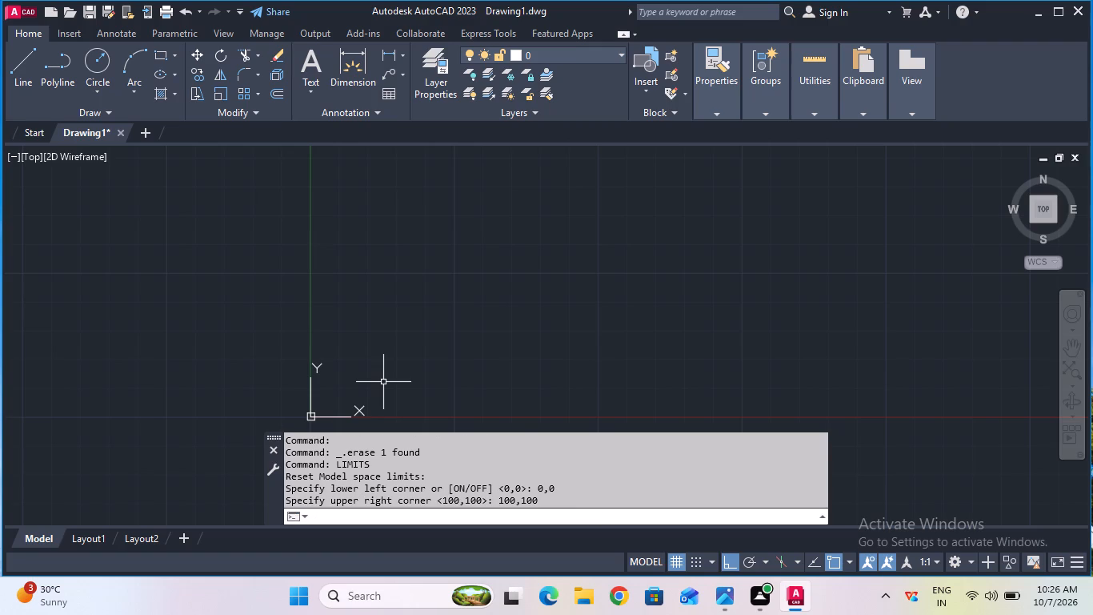
key(z)
key(Return)
key(a)
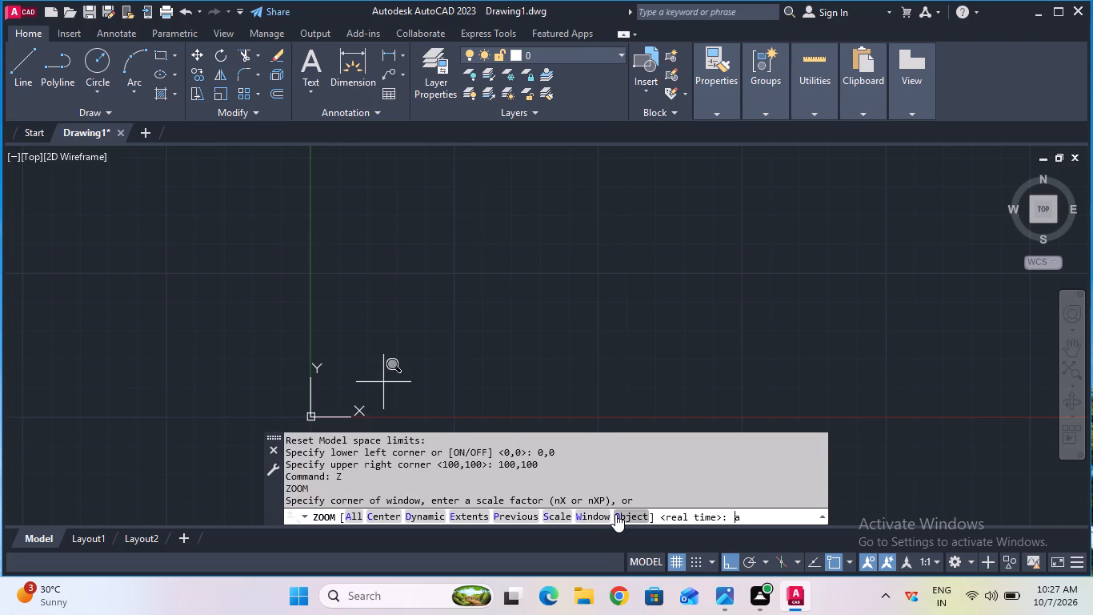
key(Return)
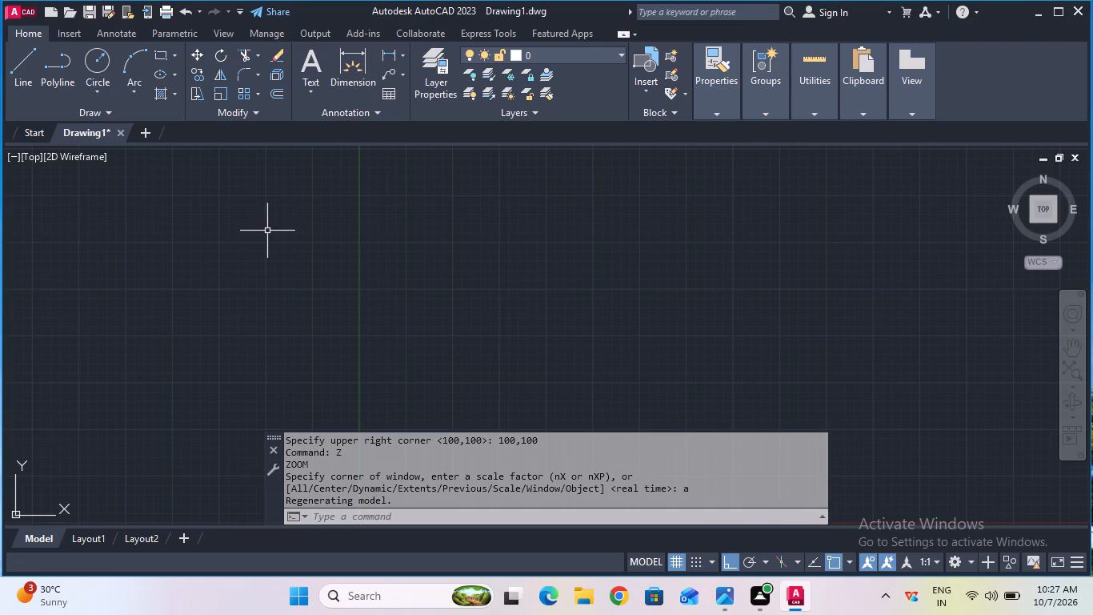
Draw a line 60 mm vertically downward beside the Y axis, continuing 15 mm horizontally to the right from its lower end.
click(23, 90)
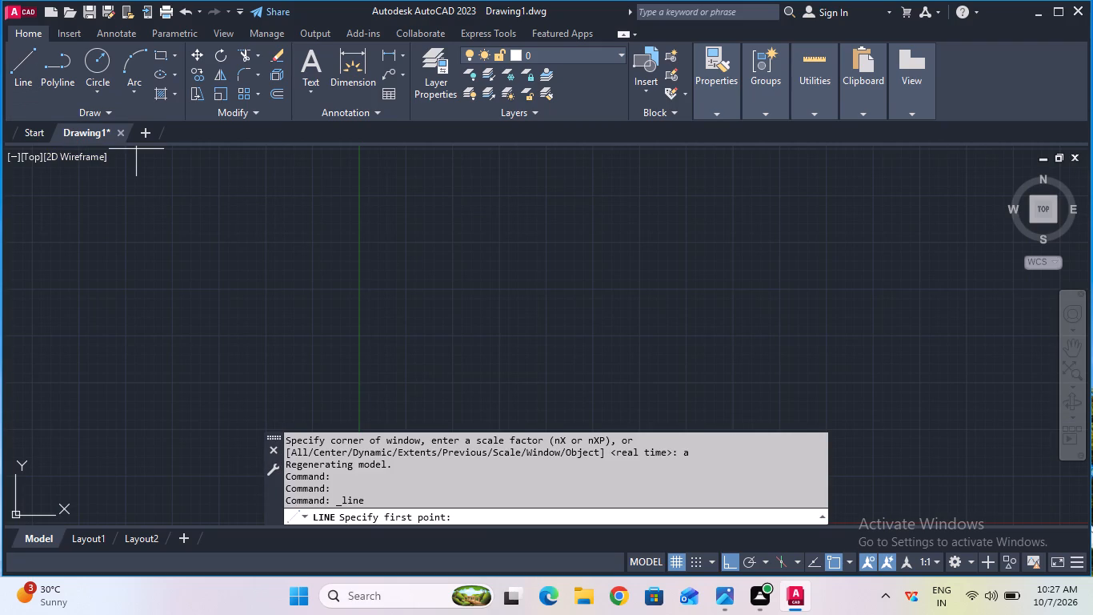
click(404, 196)
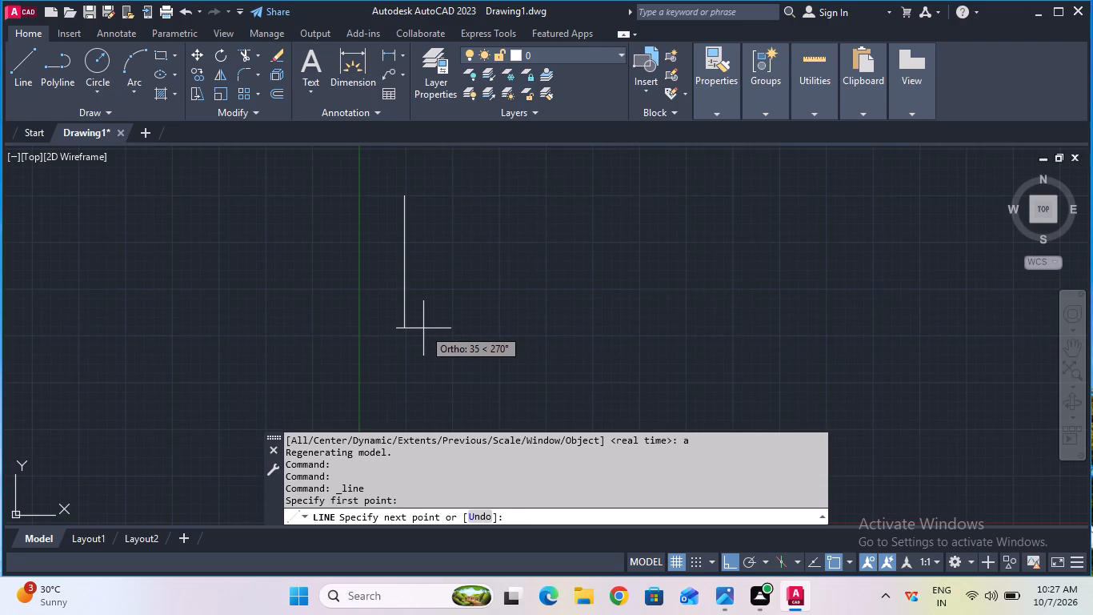
text(60)
key(Return)
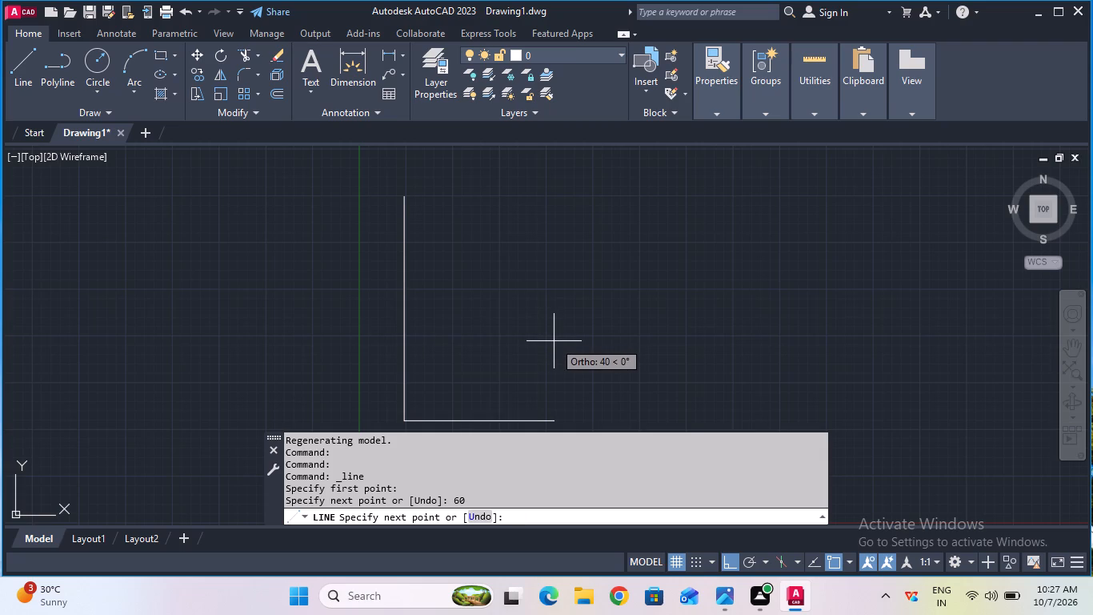
text(15)
key(Return)
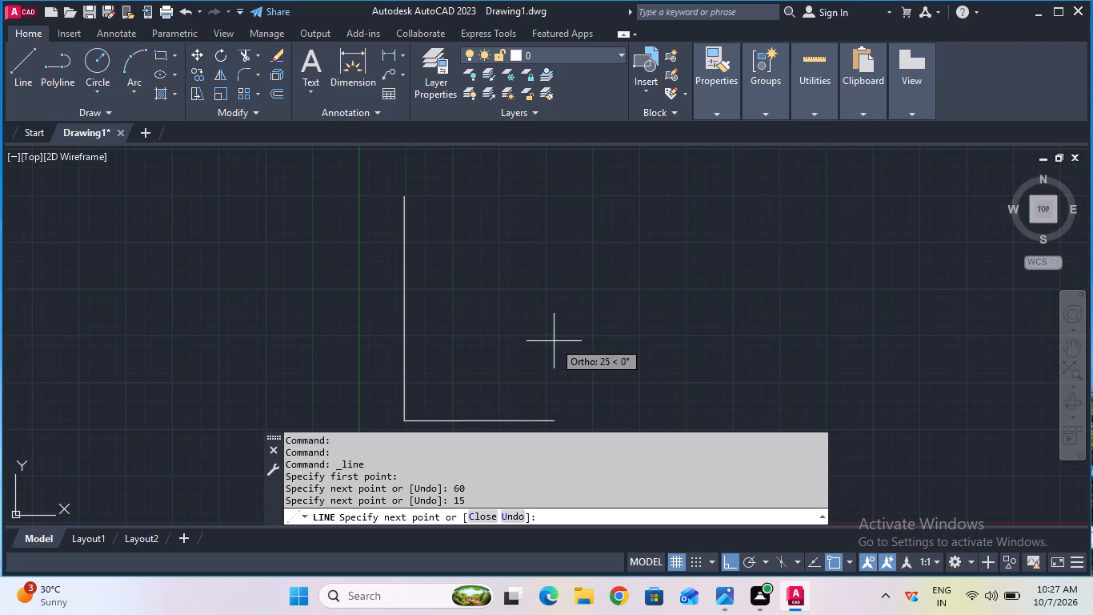
key(Return)
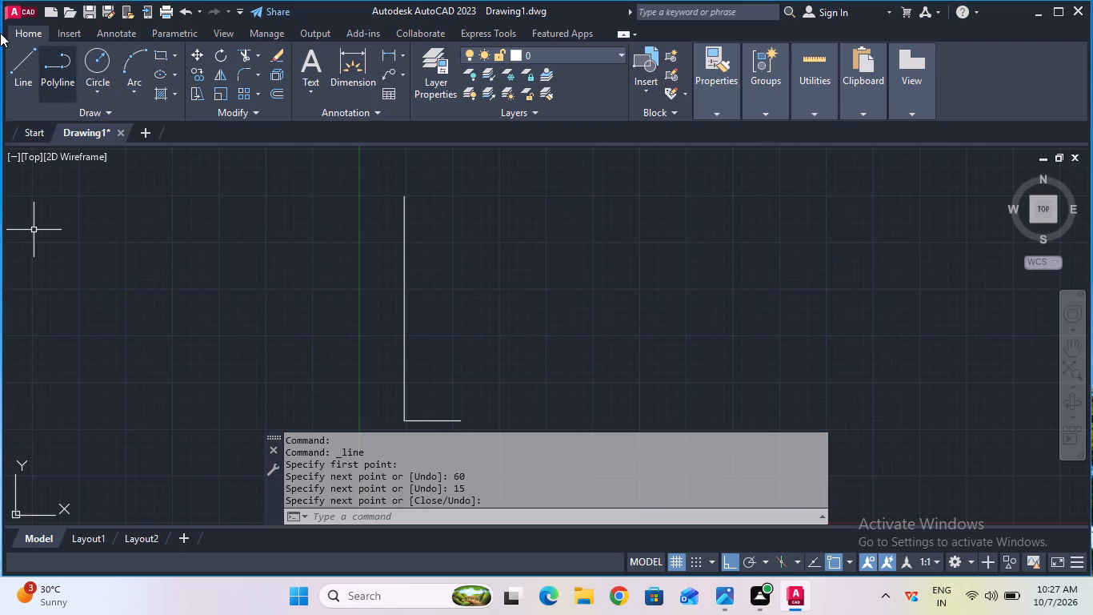
Draw a line from the top end of the 60 mm vertical line, 15 mm to the right and 25 mm down.
click(22, 90)
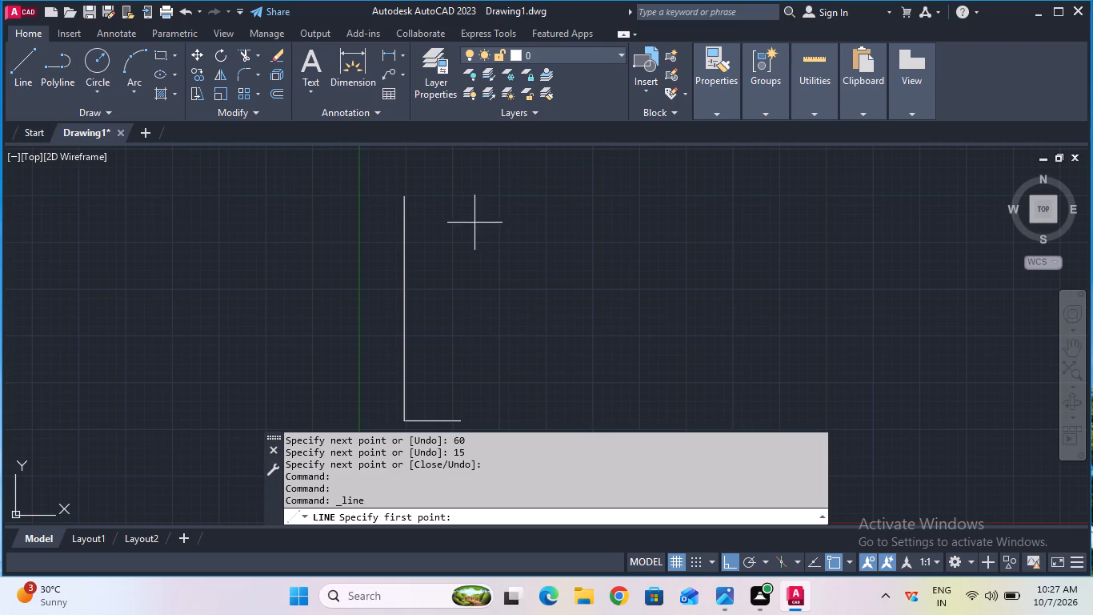
click(404, 199)
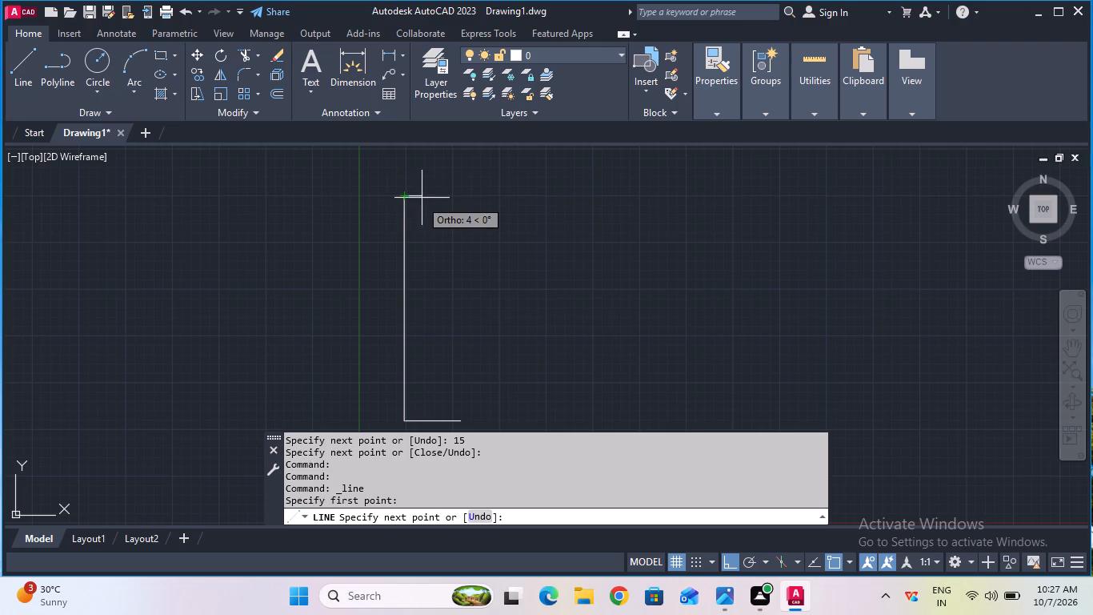
text(15)
key(Return)
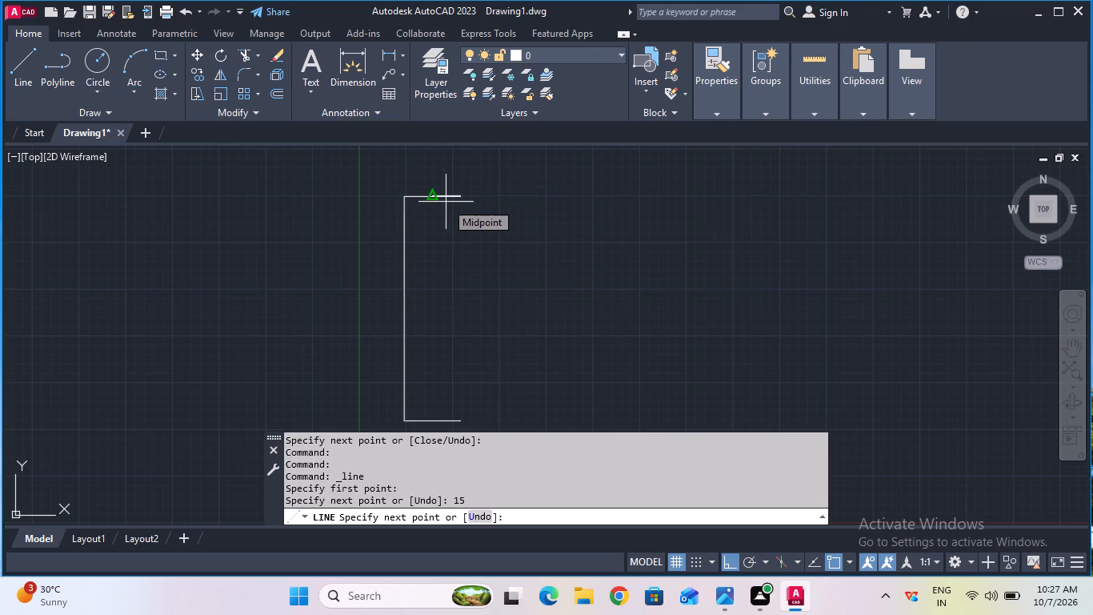
scroll(446, 202, down, 3)
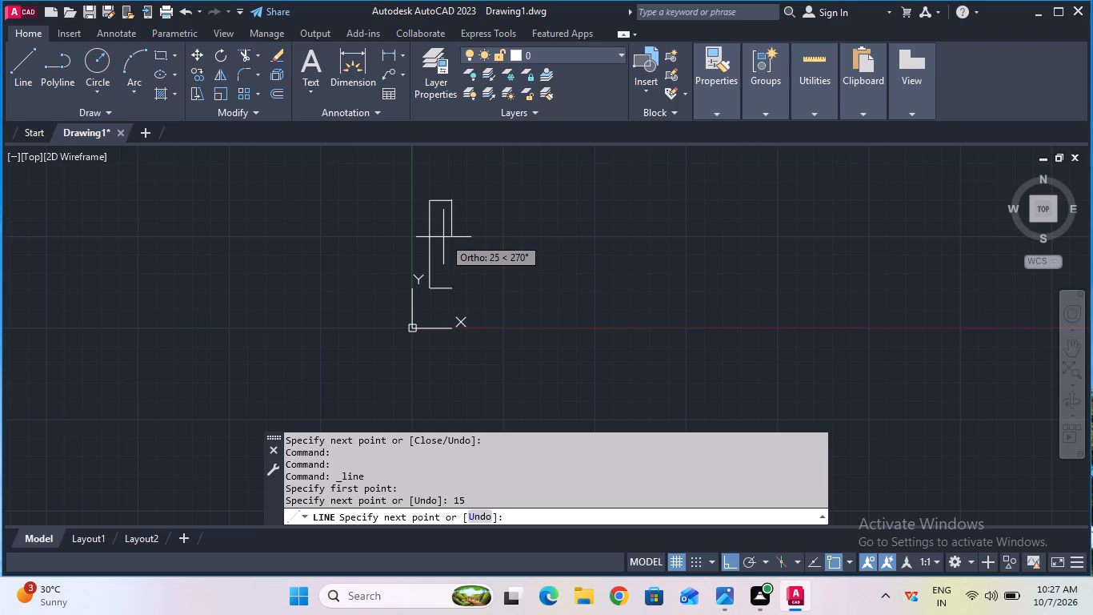
text(25)
key(Return)
key(Escape)
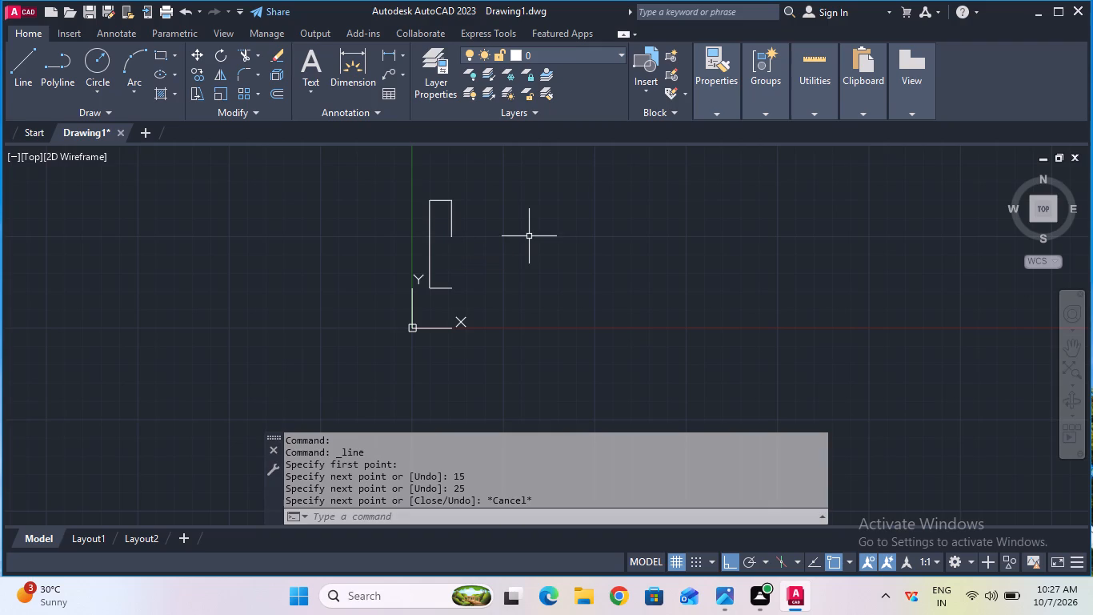
Draw a 25 mm vertical line upward from the free end of the bottom 15 mm line.
click(29, 78)
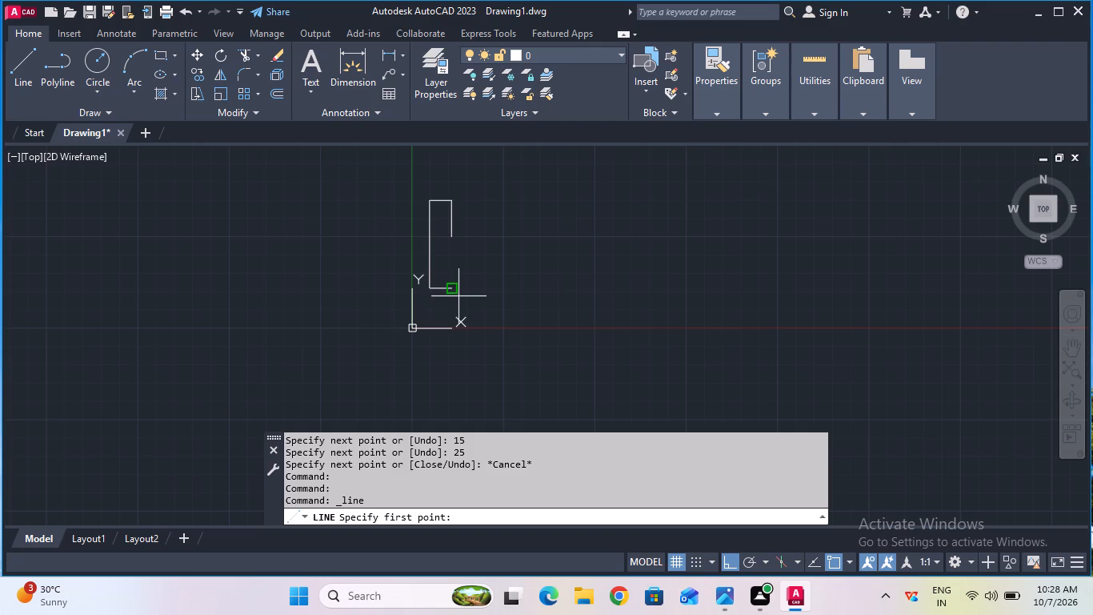
double_click(451, 290)
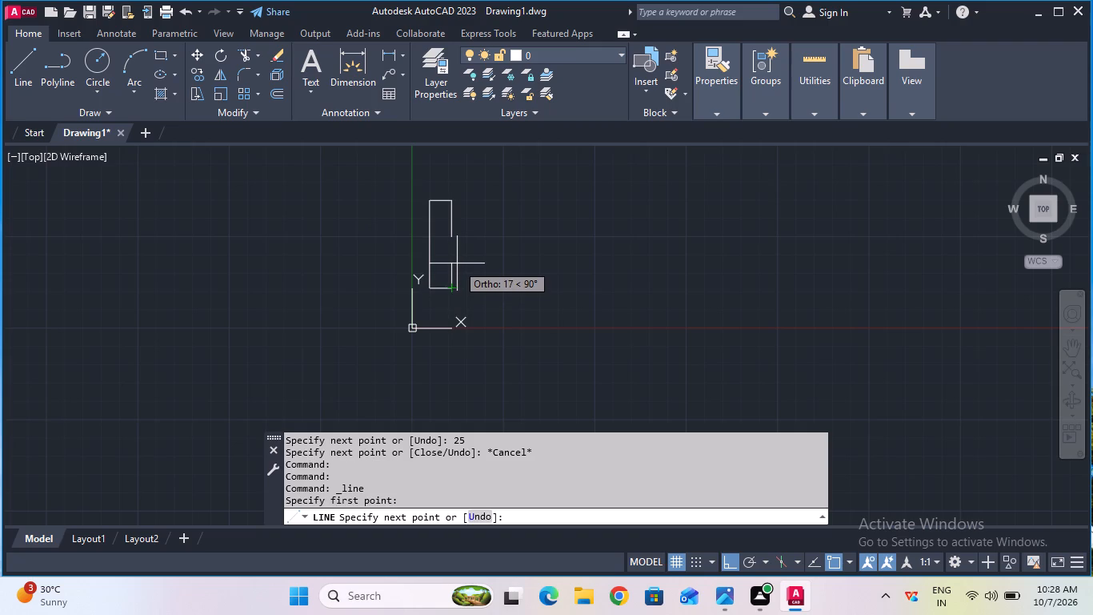
text(25)
key(Return)
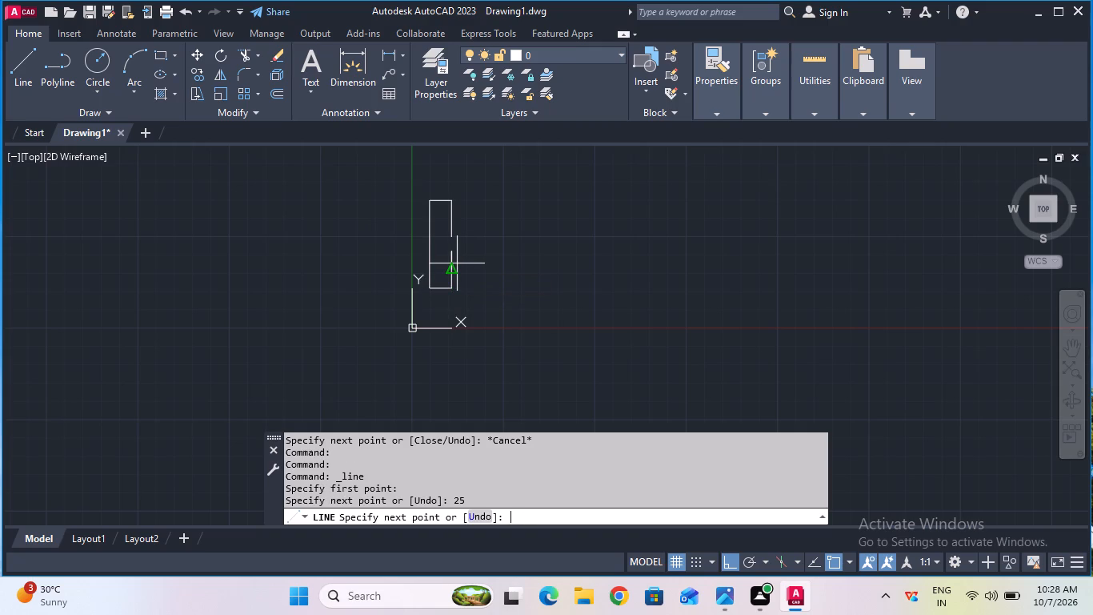
key(Escape)
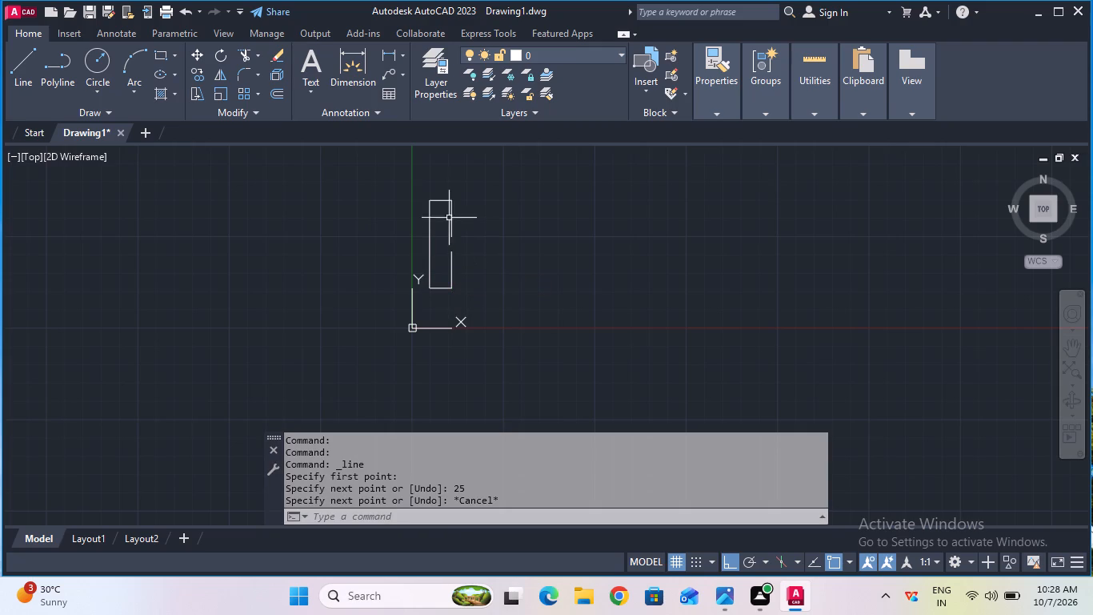
Check the gap between the two 25 mm vertical lines with a linear dimension, without placing it.
click(391, 50)
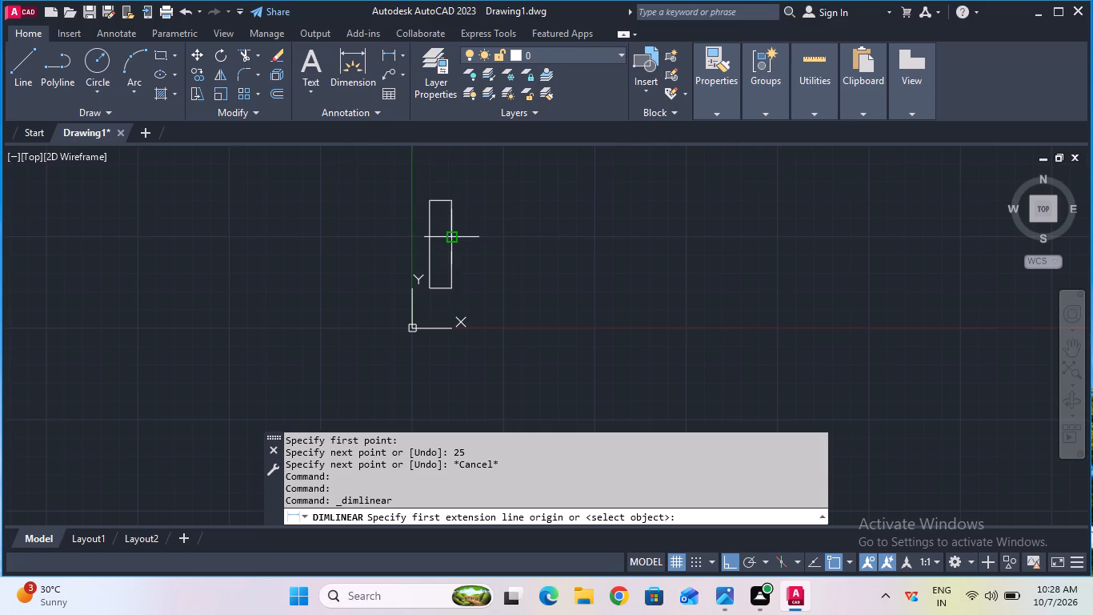
click(450, 237)
double_click(450, 251)
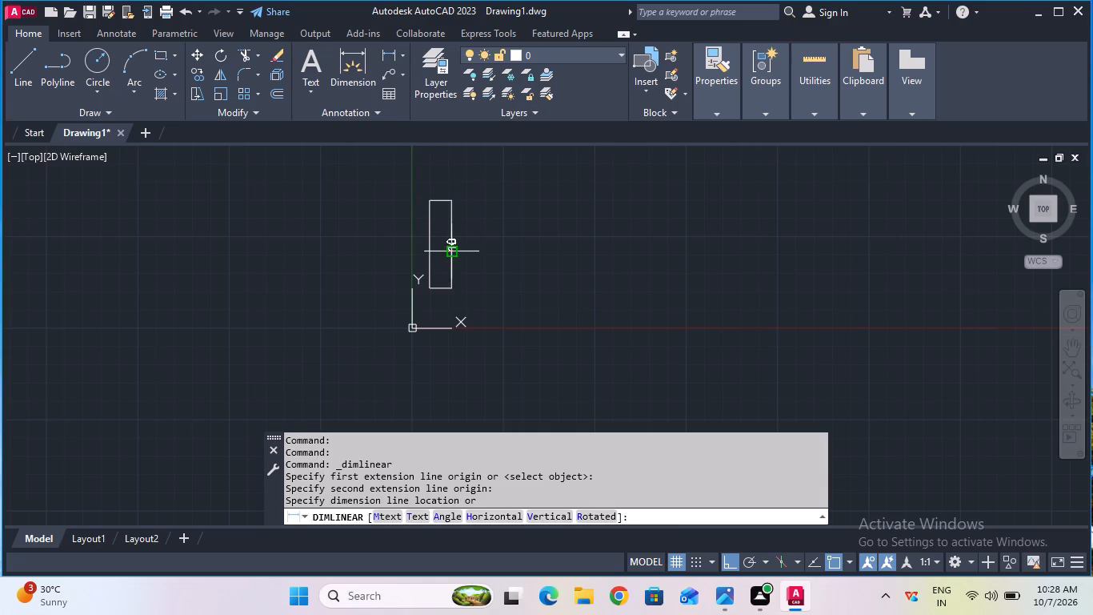
key(Escape)
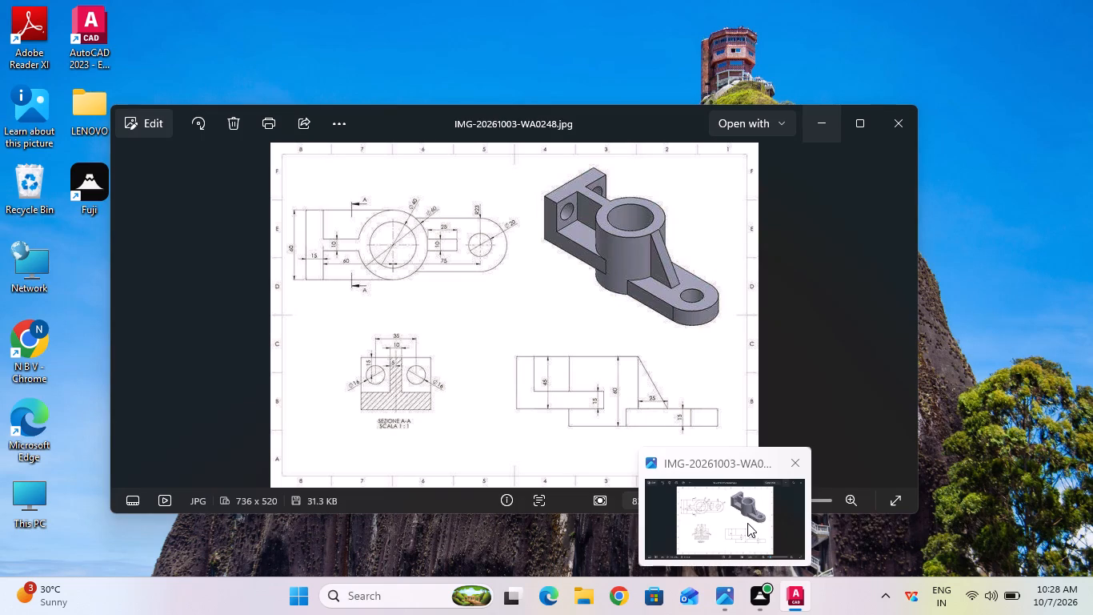
Switch to the reference image in Photos and examine the bracket's top view dimensions, then return to AutoCAD.
click(747, 521)
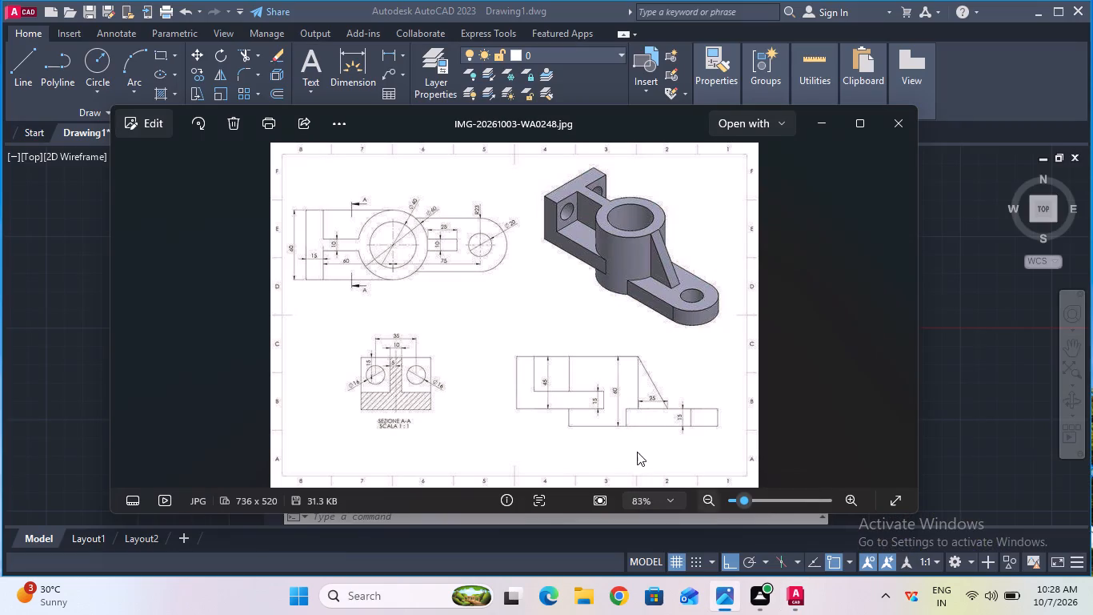
scroll(534, 399, up, 3)
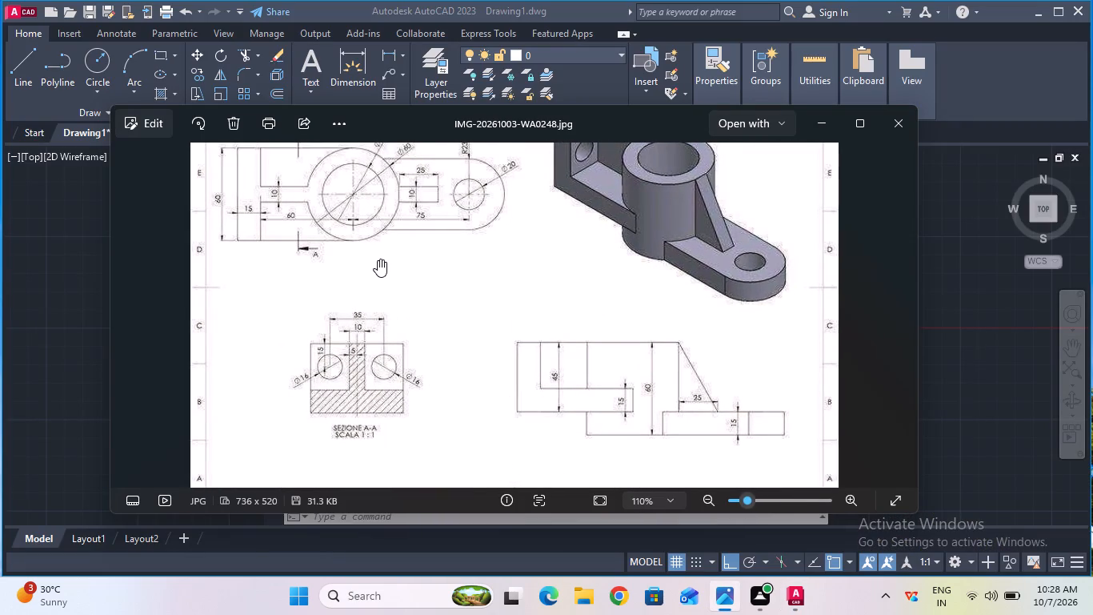
middle_drag(378, 261, 384, 321)
middle_click(384, 321)
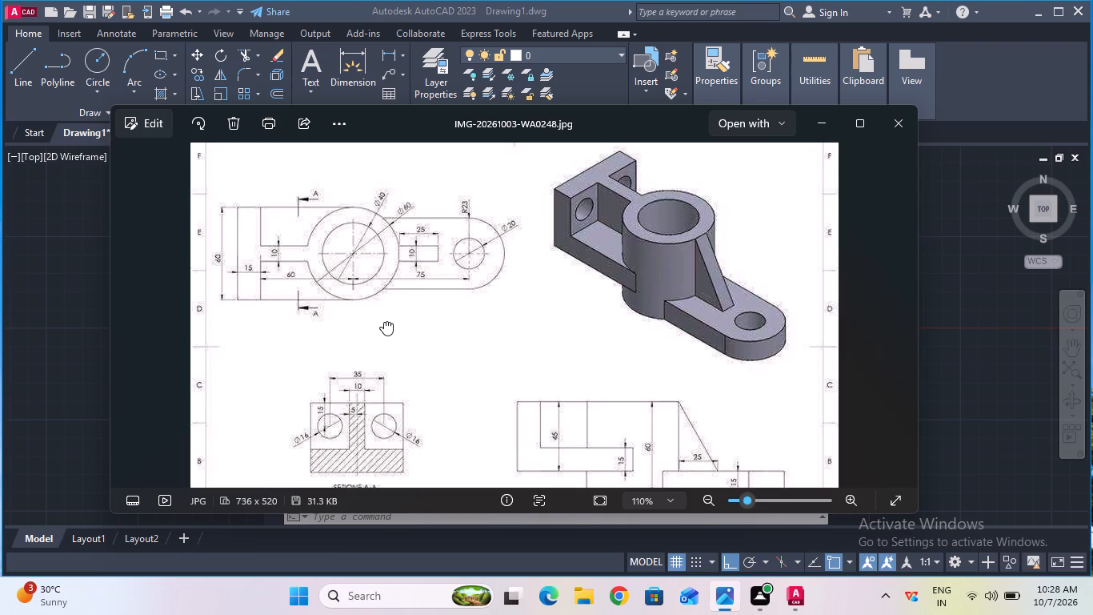
middle_click(384, 321)
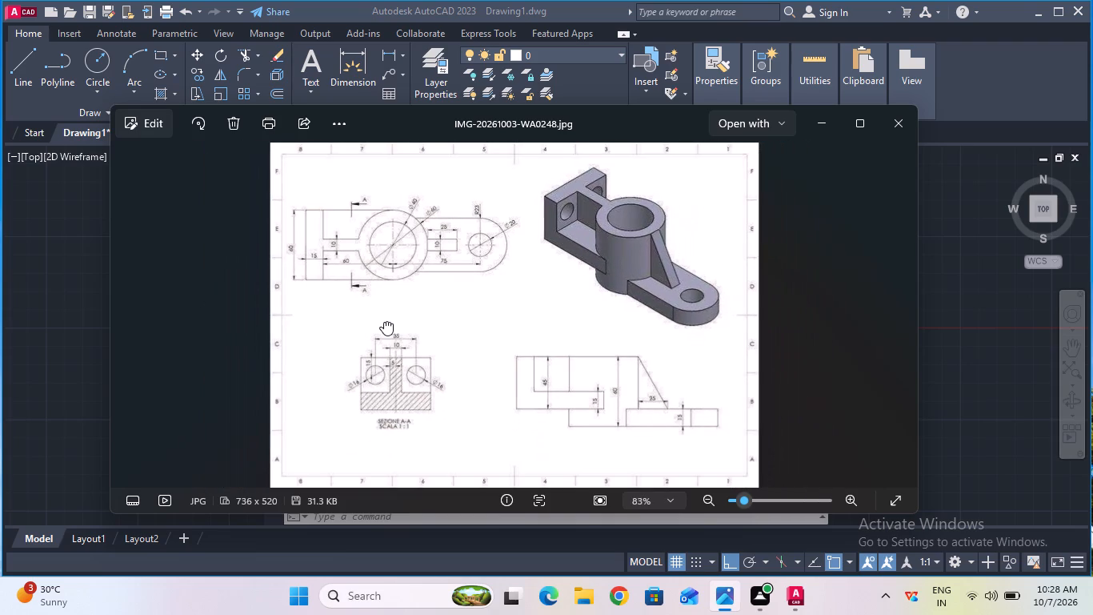
scroll(384, 321, up, 1)
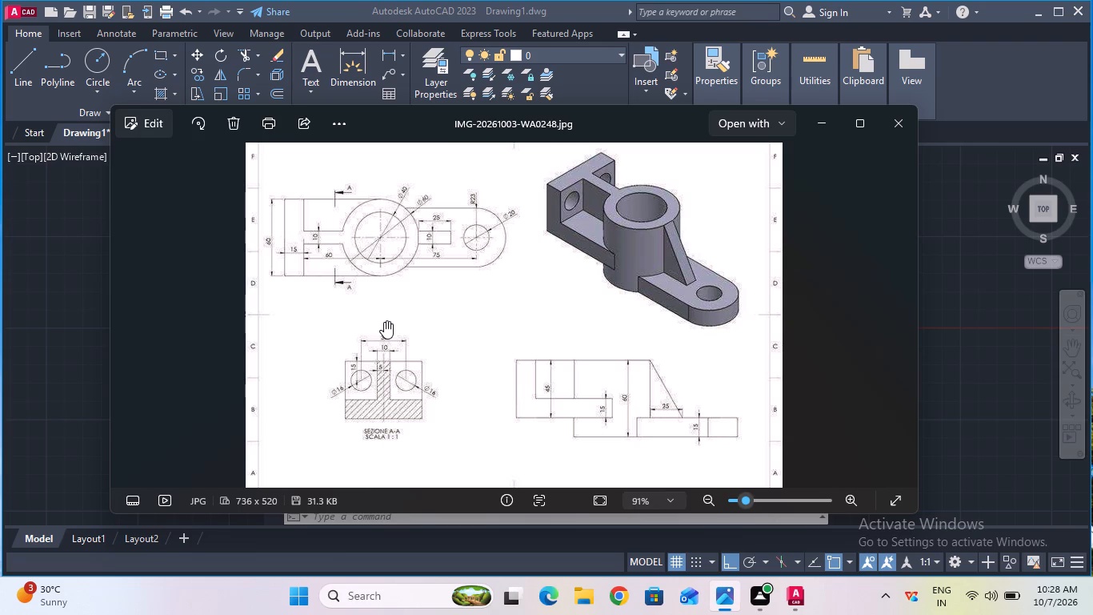
key(Escape)
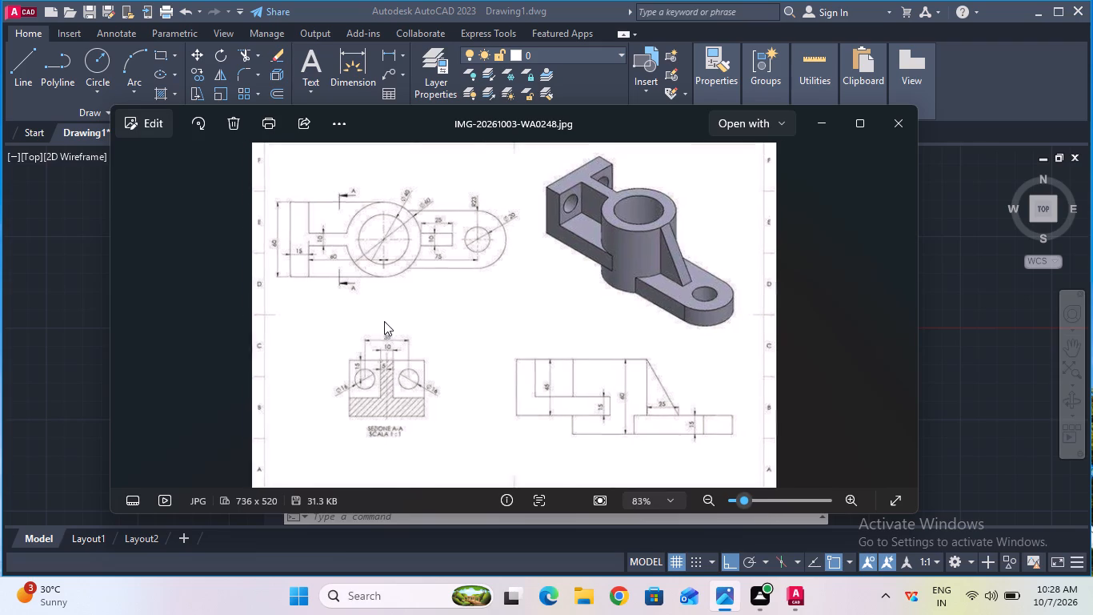
click(799, 607)
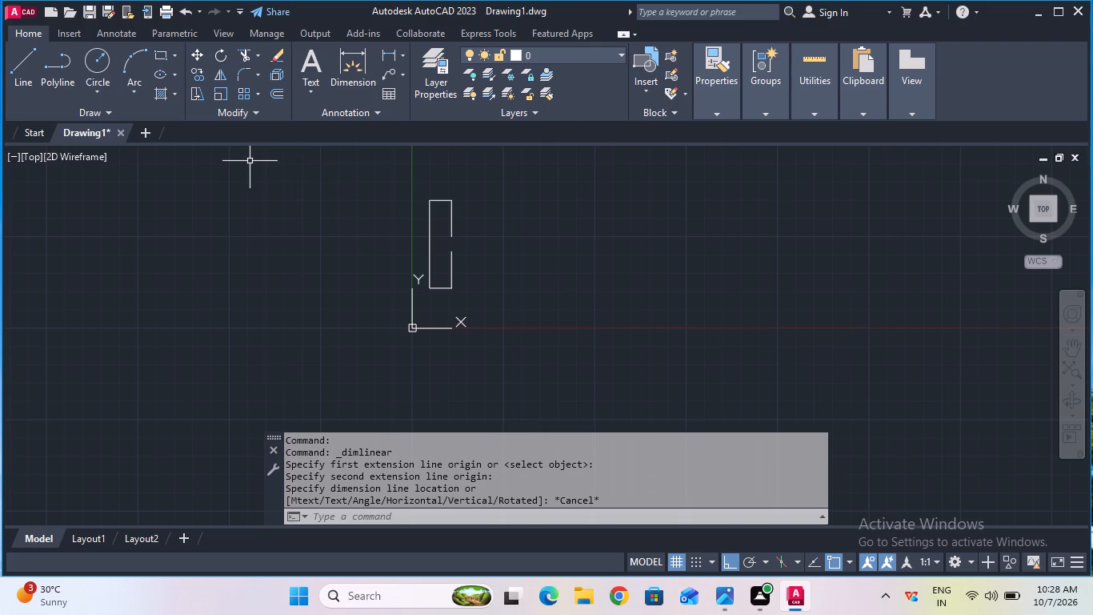
Draw a 20 mm horizontal line to the right from the lower end of the upper 25 mm vertical line.
click(28, 78)
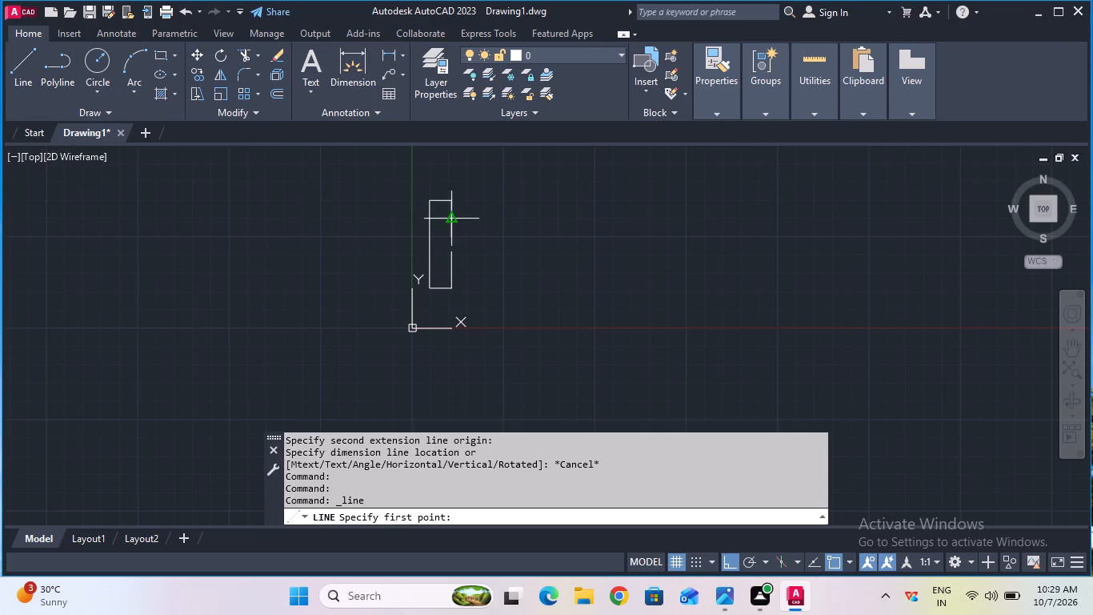
click(453, 237)
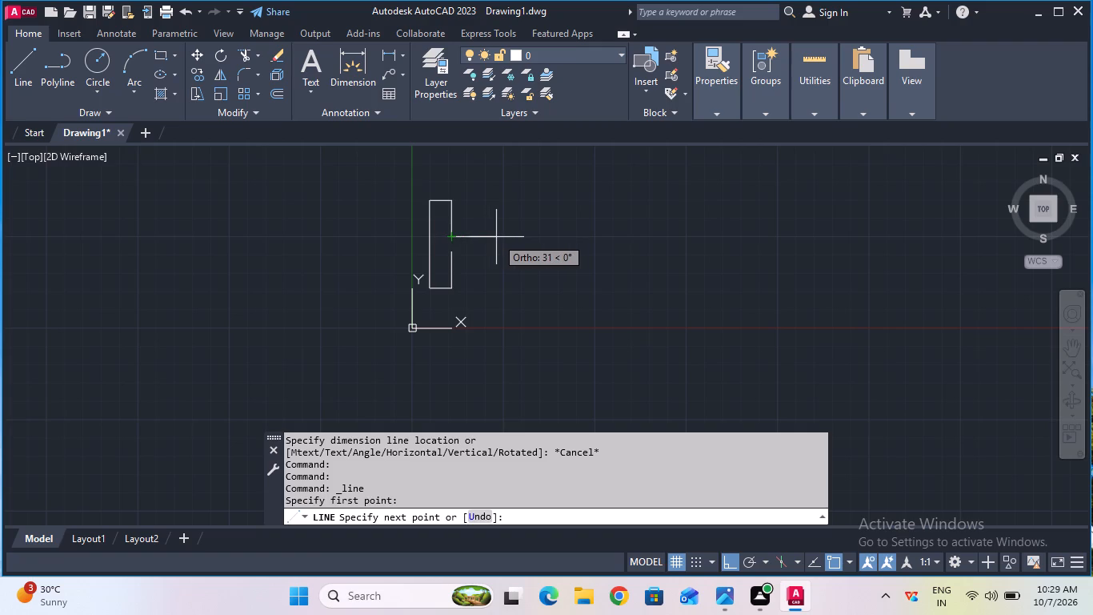
key(2)
key(0)
key(Return)
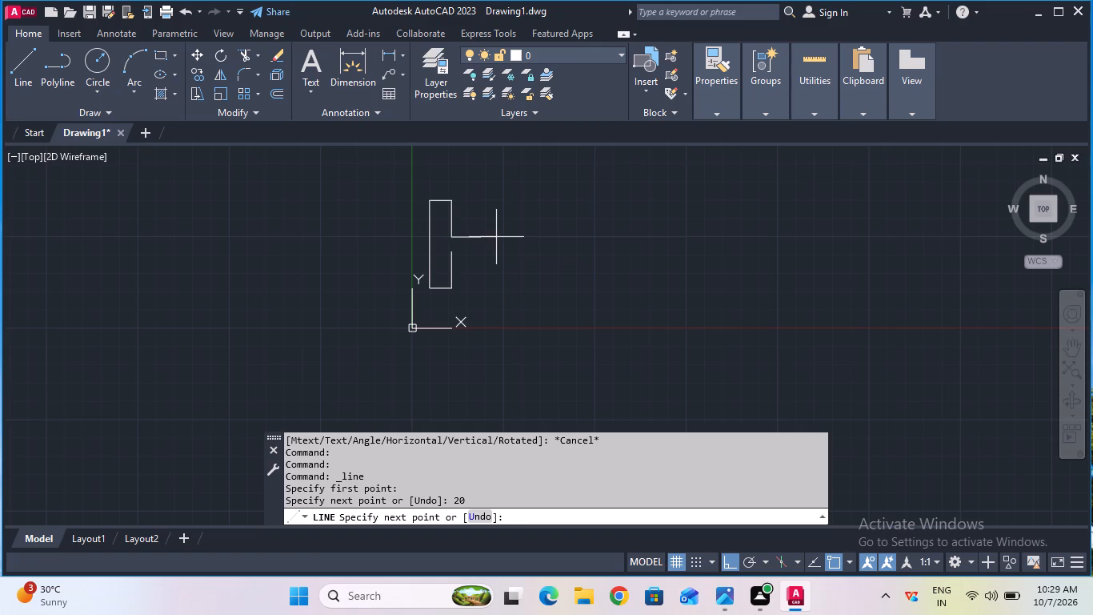
key(Escape)
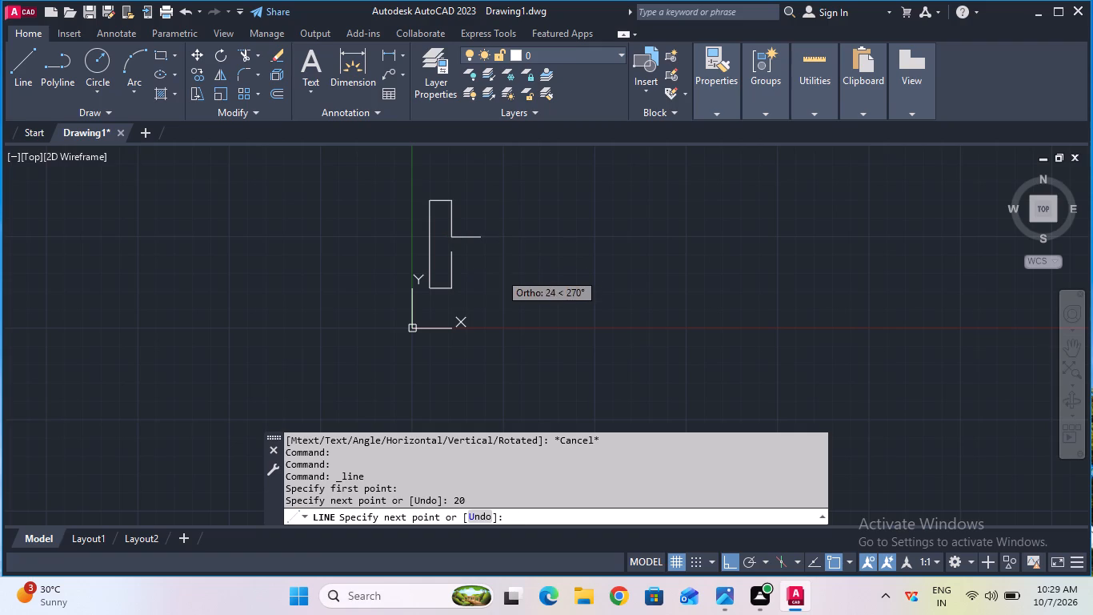
Draw a 20 mm horizontal line to the right from the upper end of the lower 25 mm vertical line.
click(20, 89)
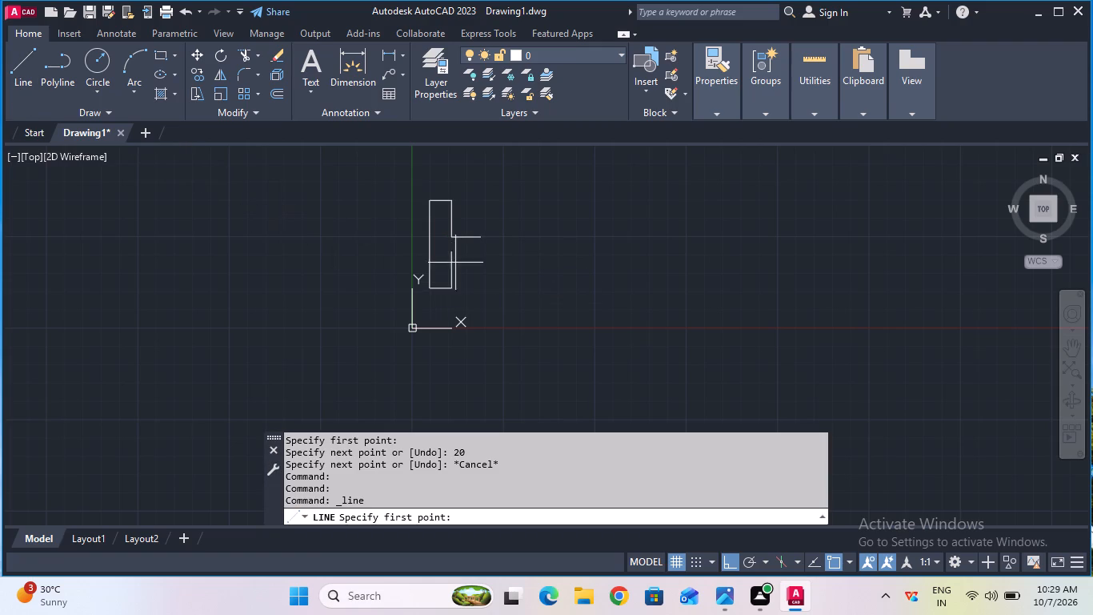
click(454, 251)
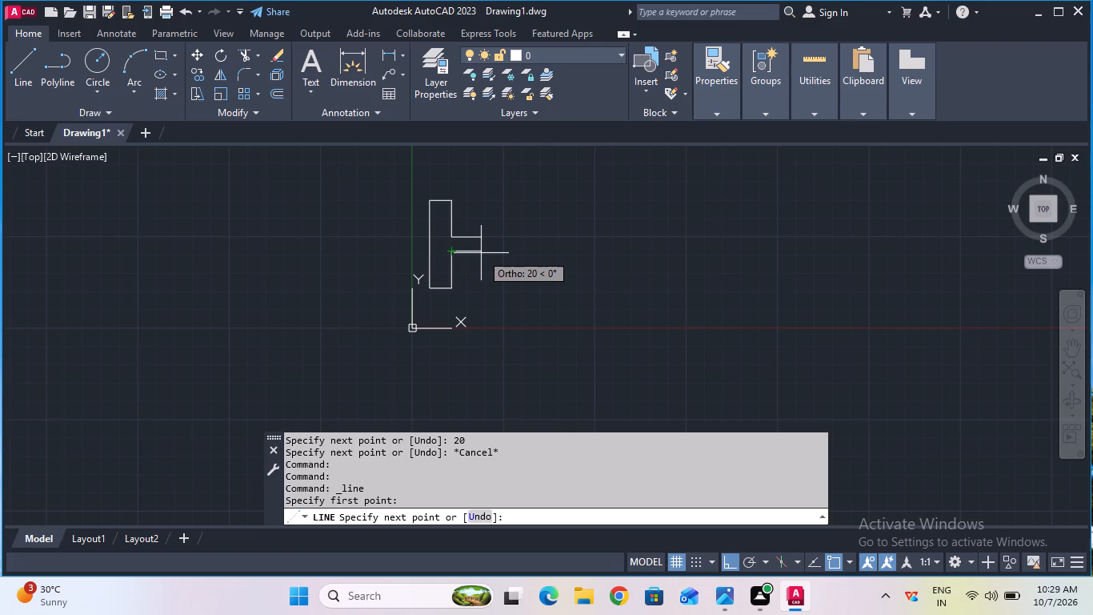
text(20)
key(Return)
key(Escape)
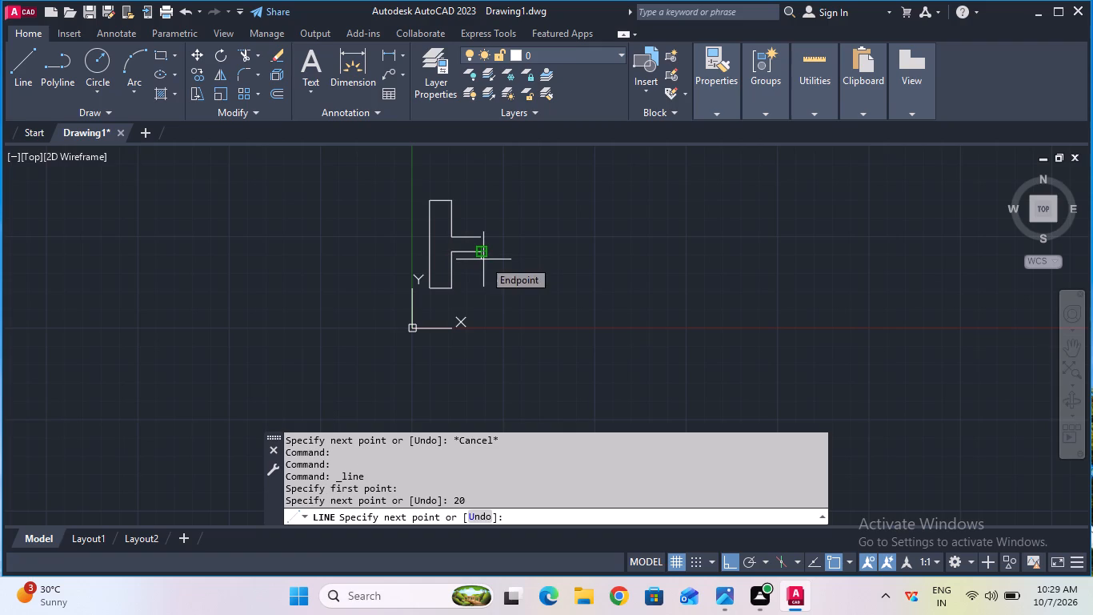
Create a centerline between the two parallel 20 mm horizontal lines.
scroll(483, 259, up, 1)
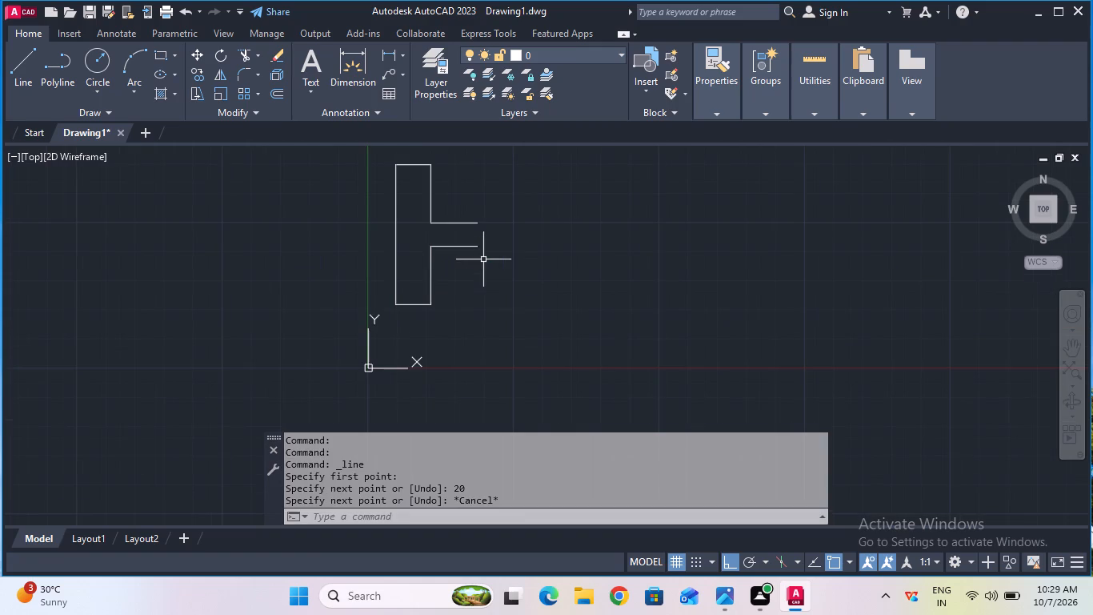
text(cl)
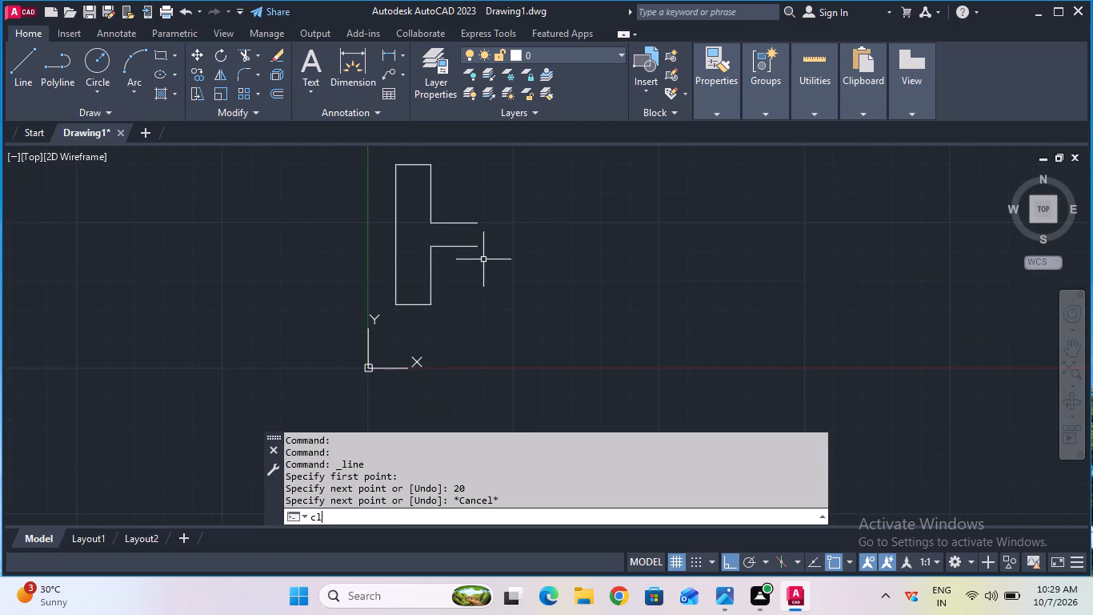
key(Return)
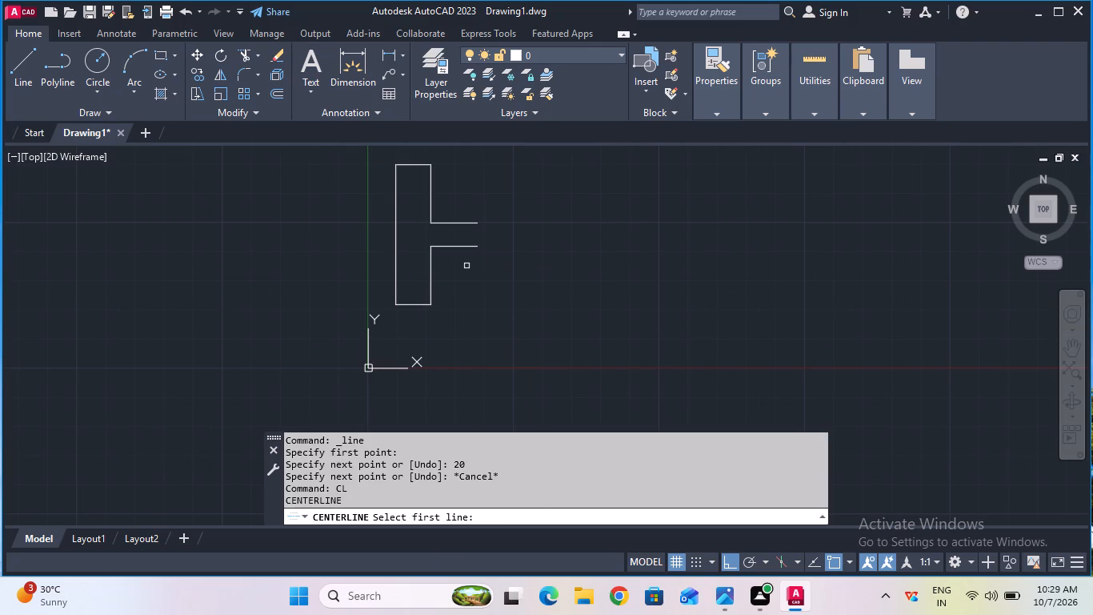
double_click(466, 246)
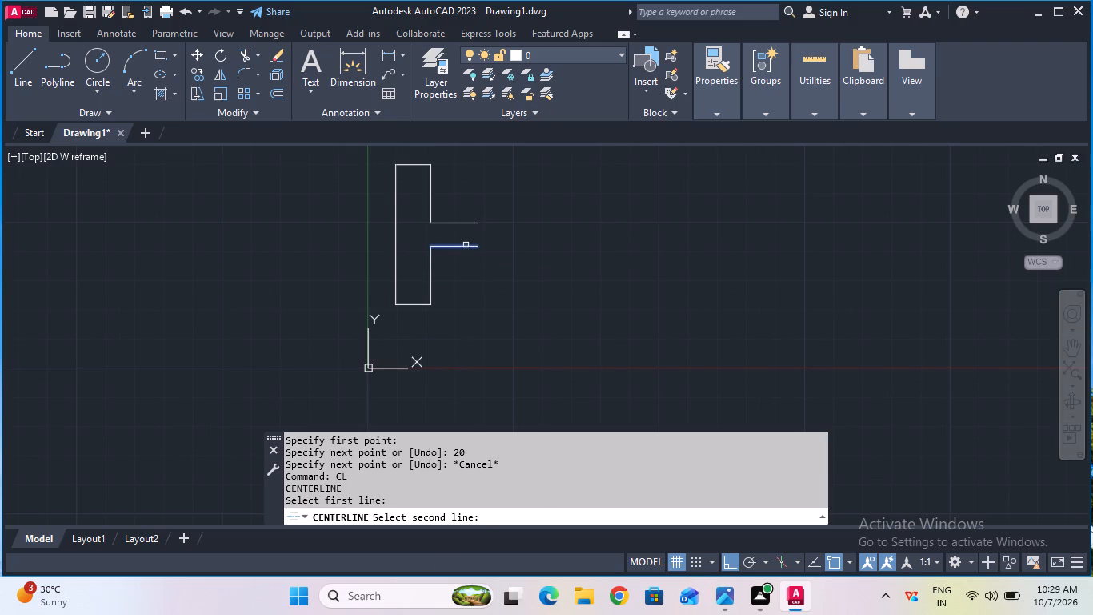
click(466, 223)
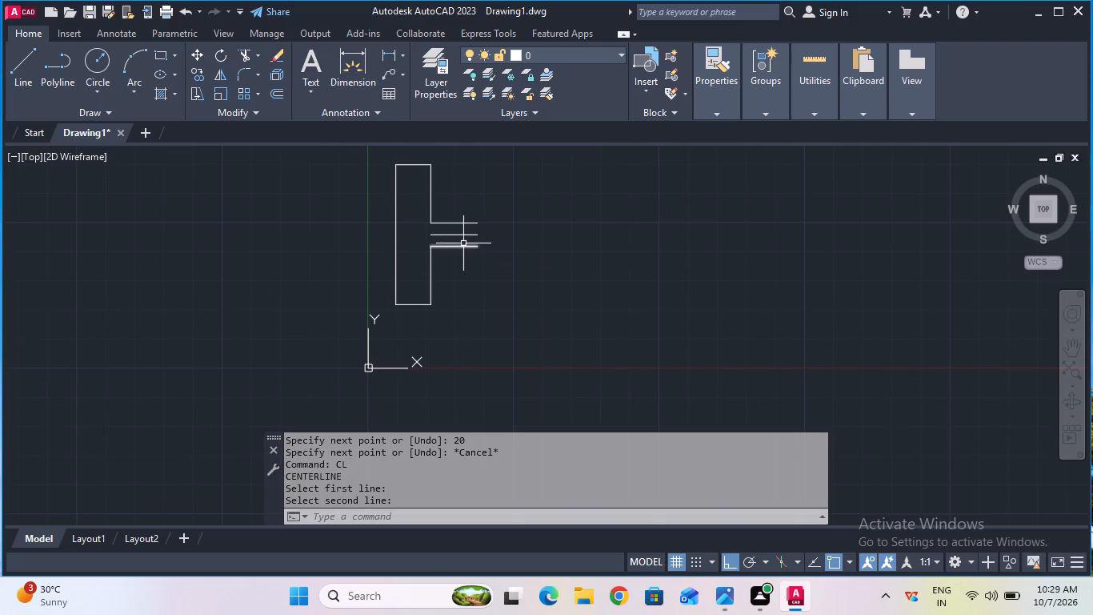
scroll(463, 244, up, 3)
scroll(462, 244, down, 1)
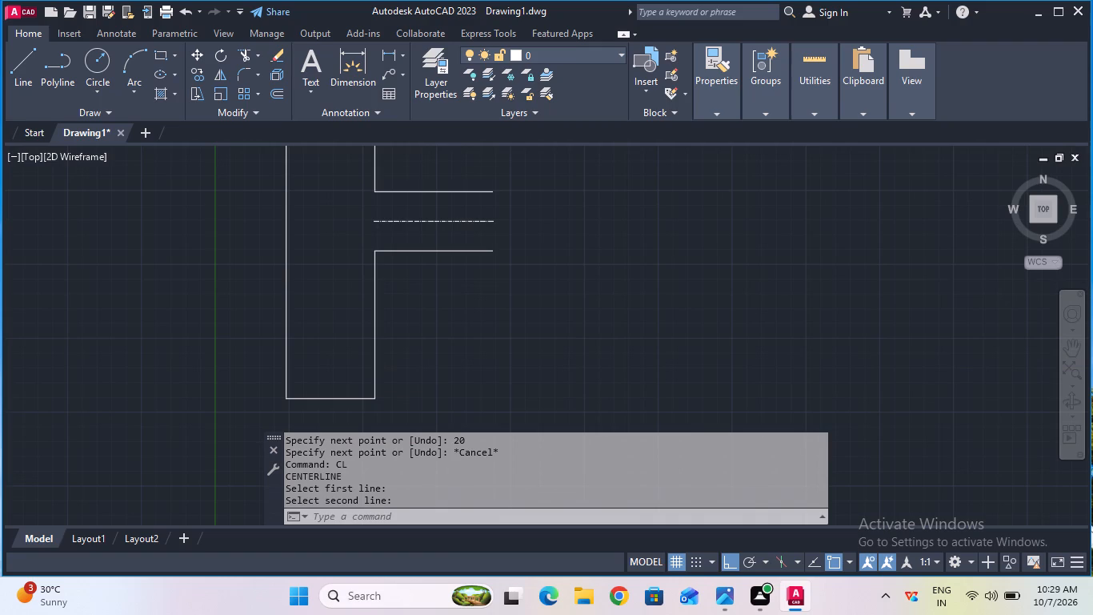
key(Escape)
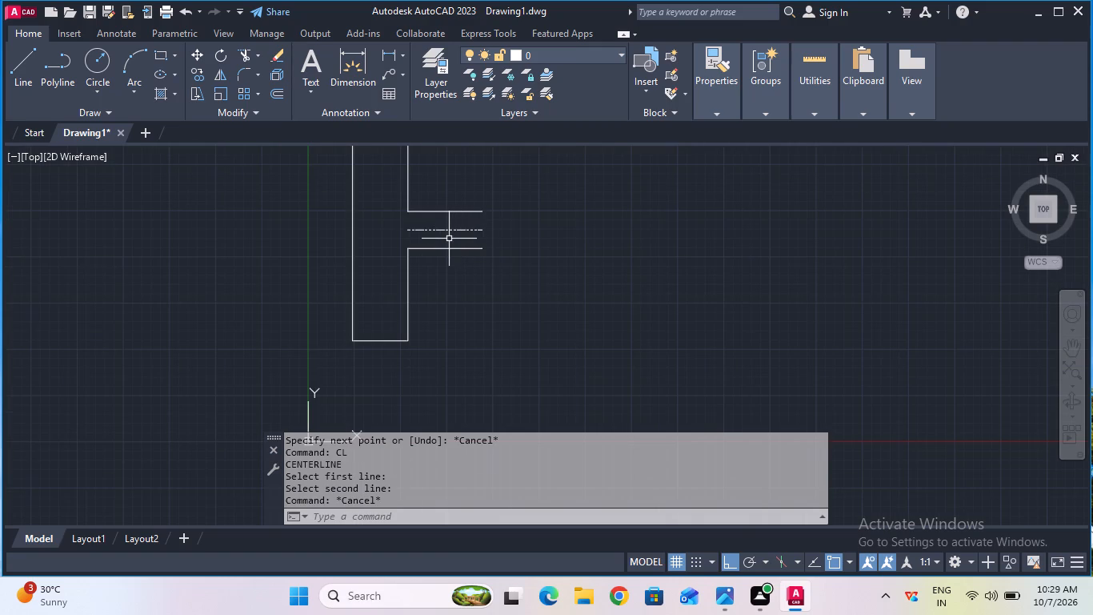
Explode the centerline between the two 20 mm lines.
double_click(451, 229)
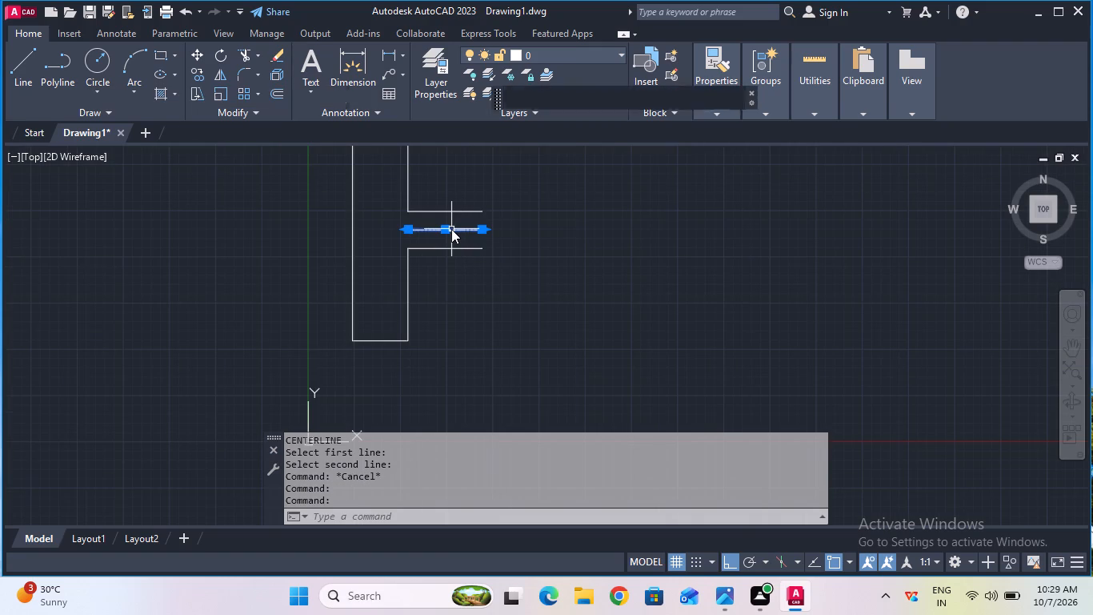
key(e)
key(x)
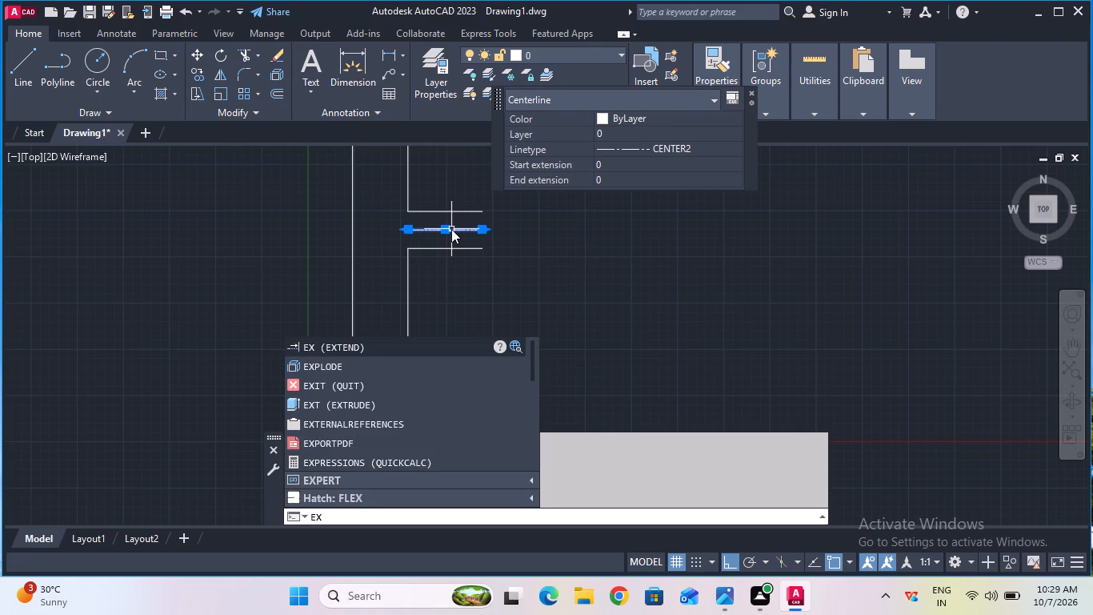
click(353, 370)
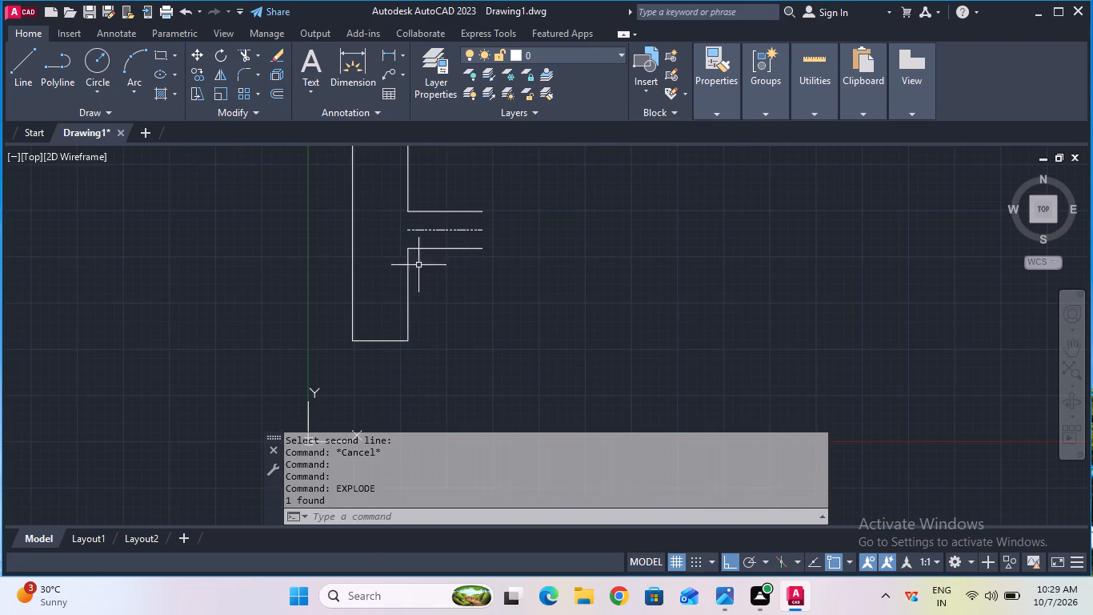
Set the current linetype to CENTER.
click(670, 115)
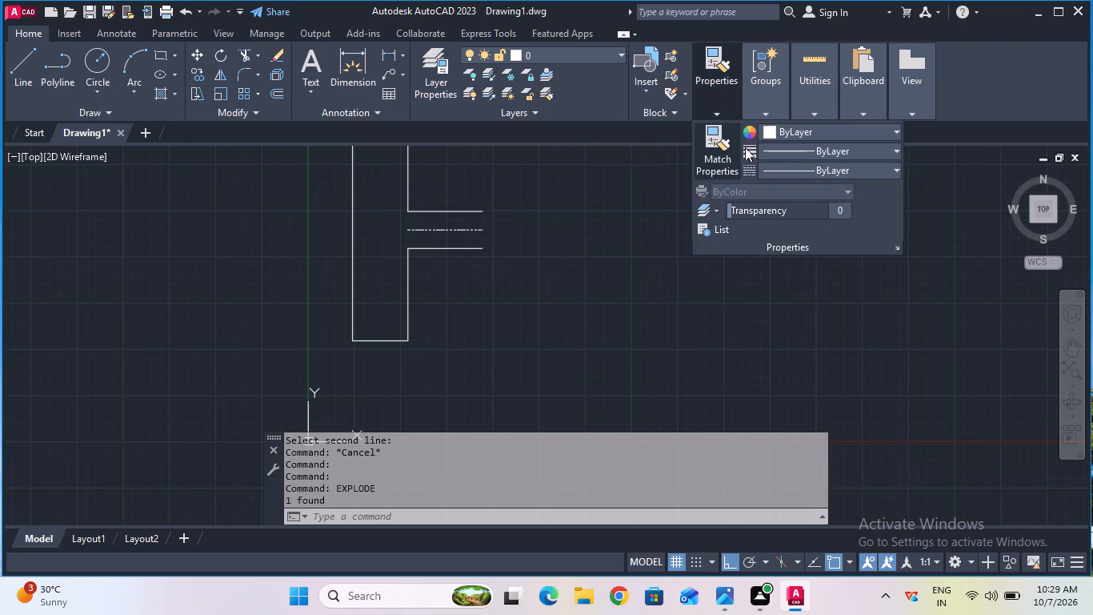
click(768, 164)
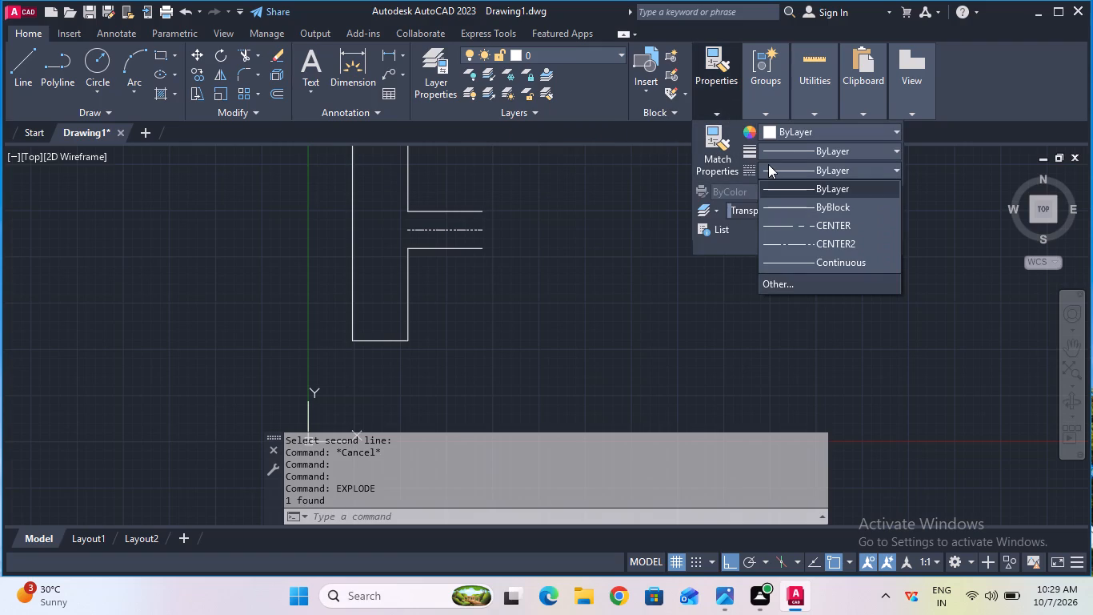
click(810, 227)
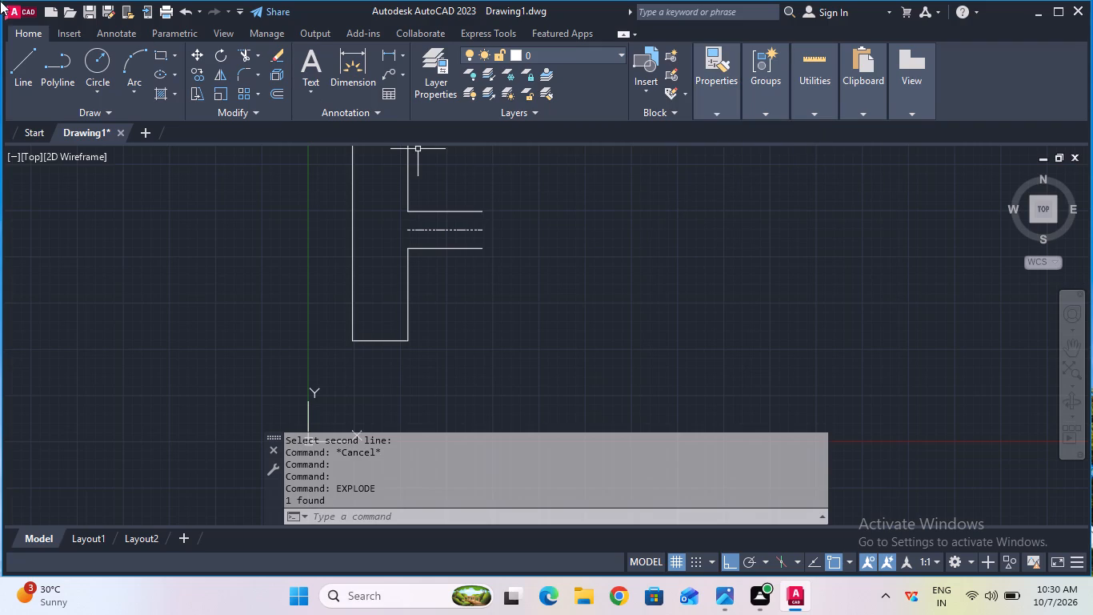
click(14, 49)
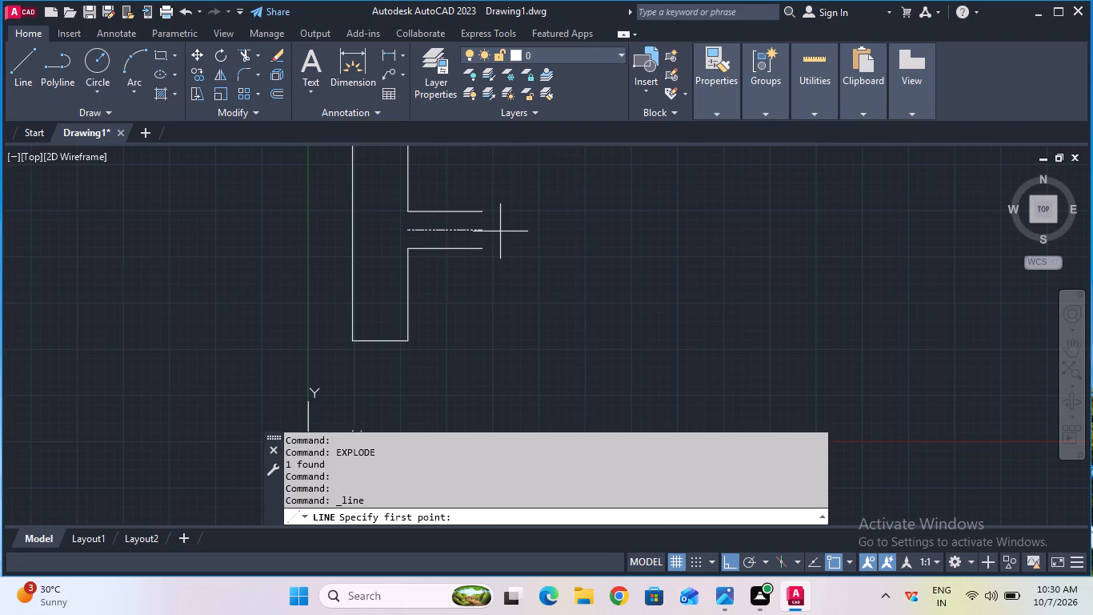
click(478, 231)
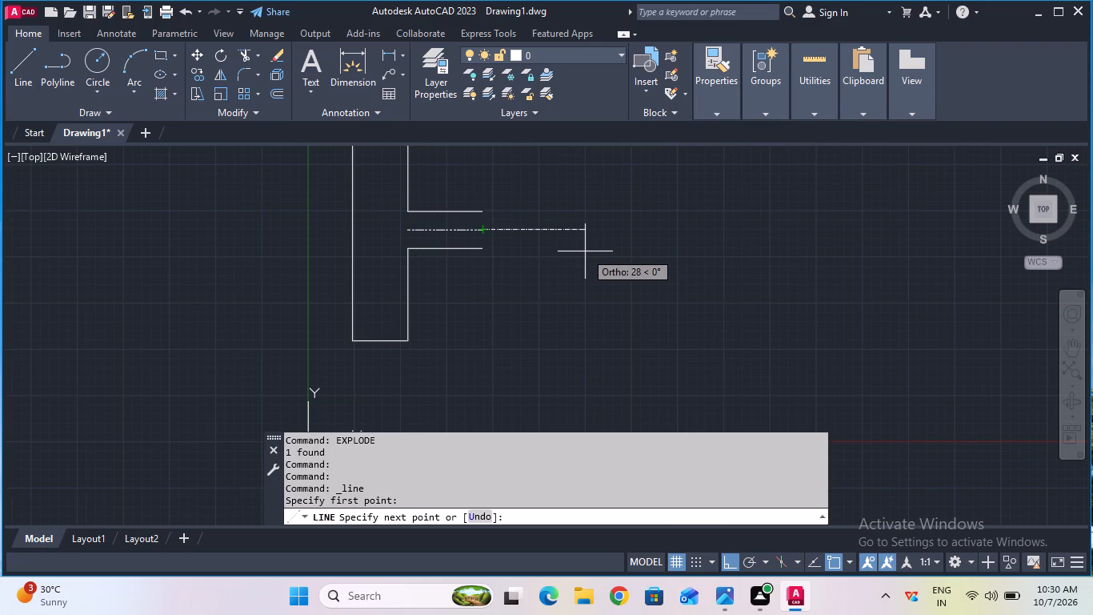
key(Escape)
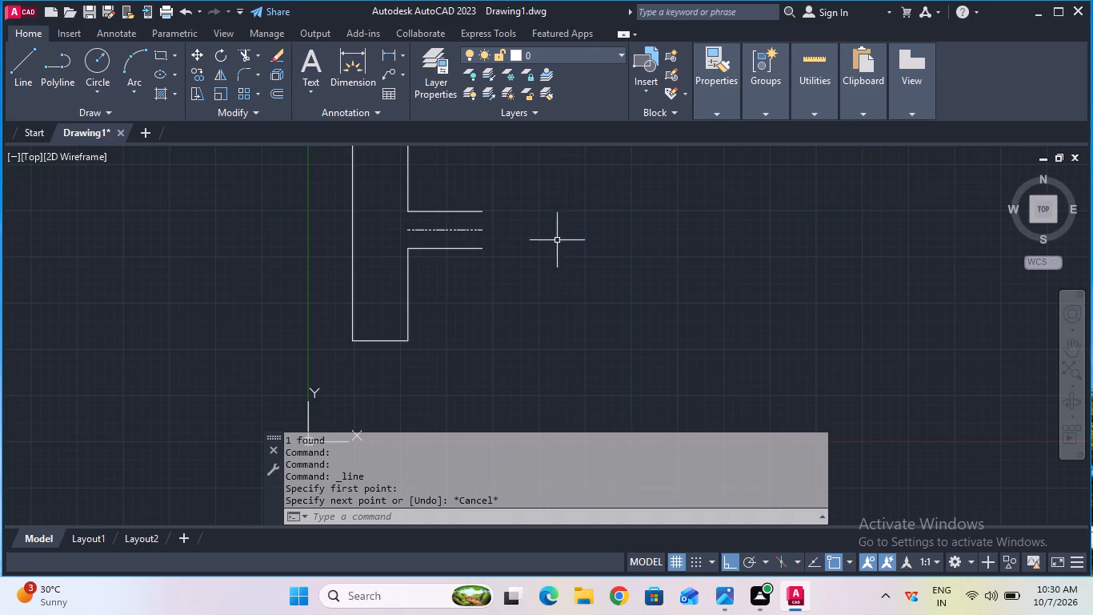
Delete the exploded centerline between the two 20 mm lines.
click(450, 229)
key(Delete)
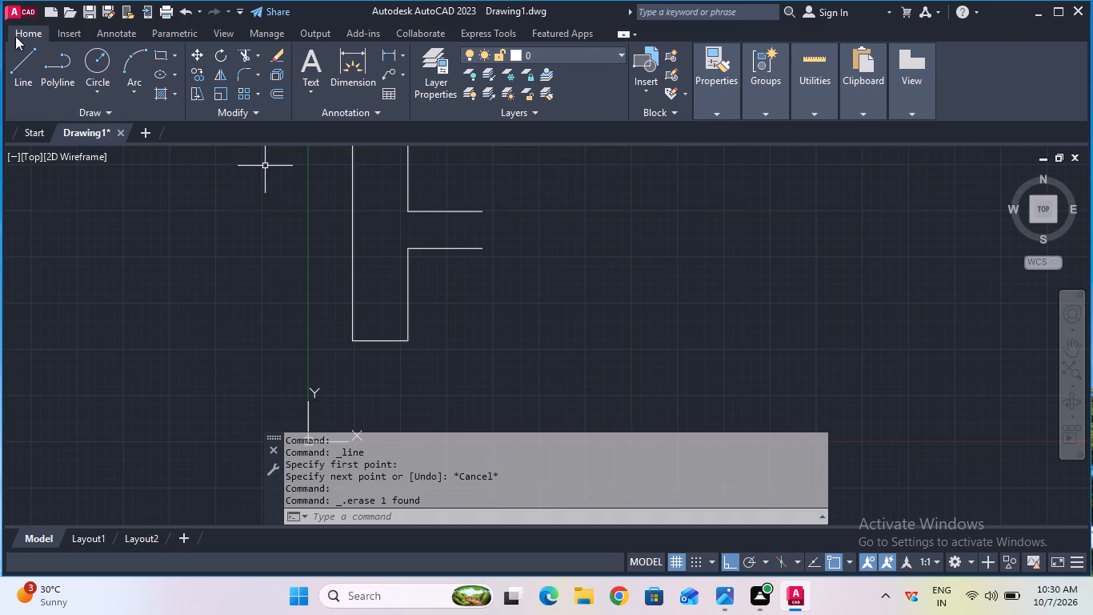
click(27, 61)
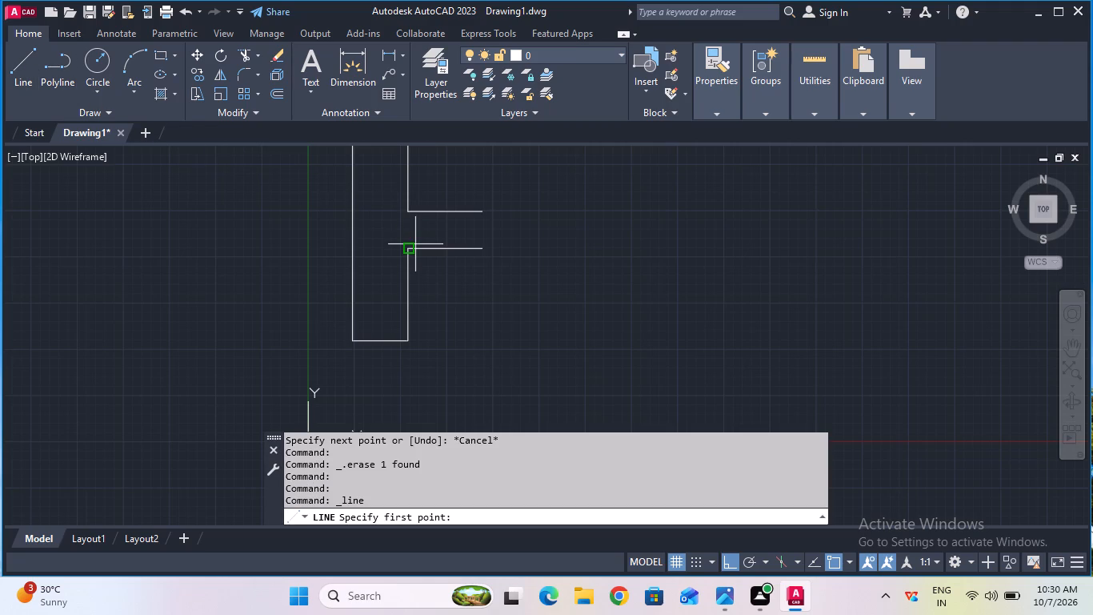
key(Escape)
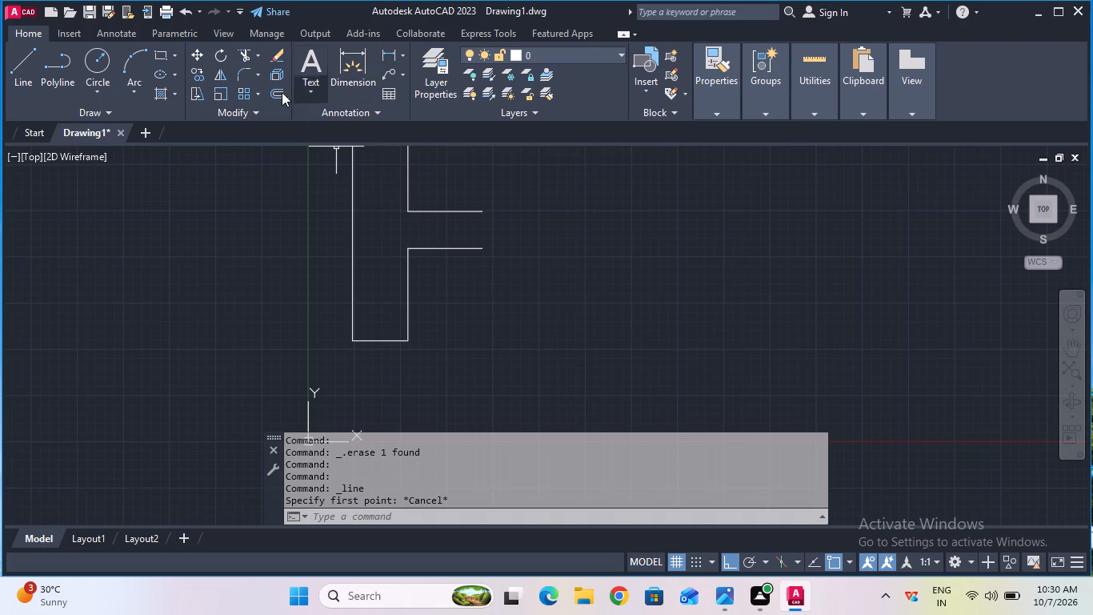
Copy the upper 20 mm horizontal line 5 mm downward, midway between the two parallel lines.
click(198, 74)
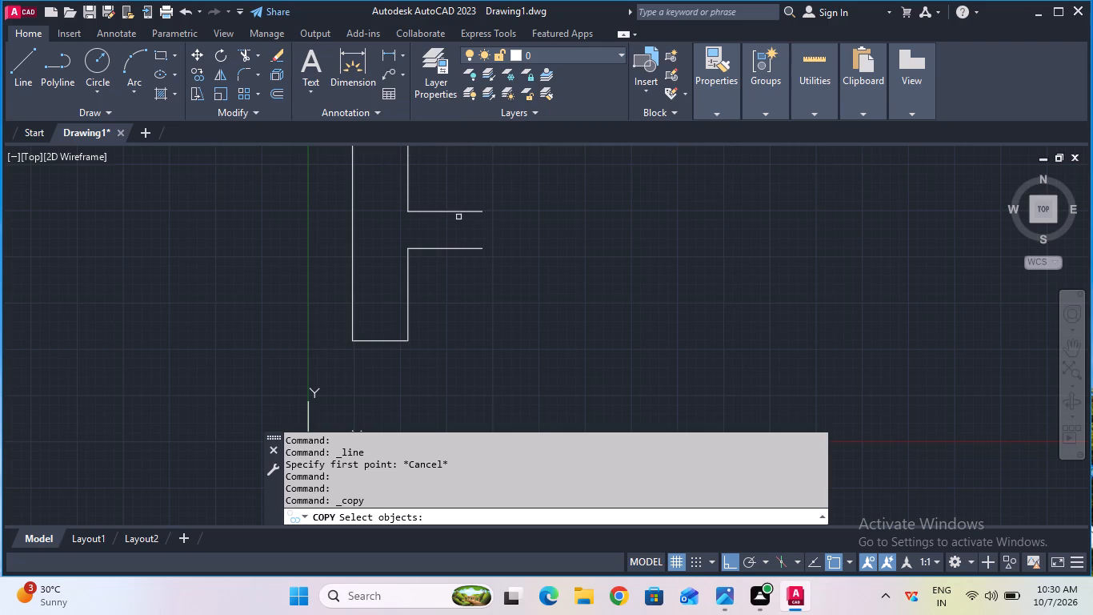
click(454, 212)
key(Return)
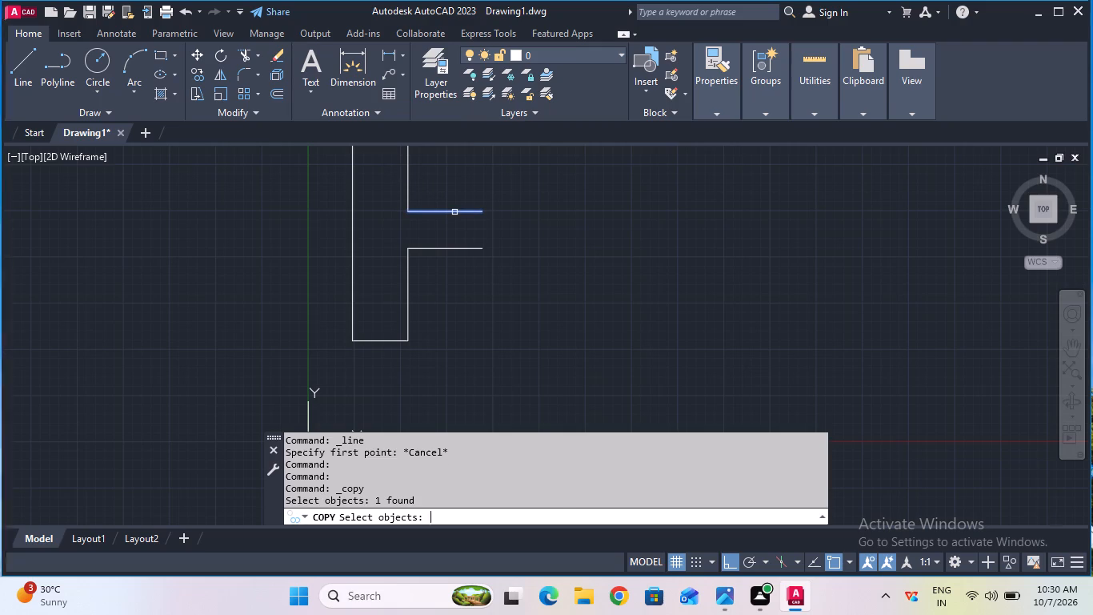
click(454, 212)
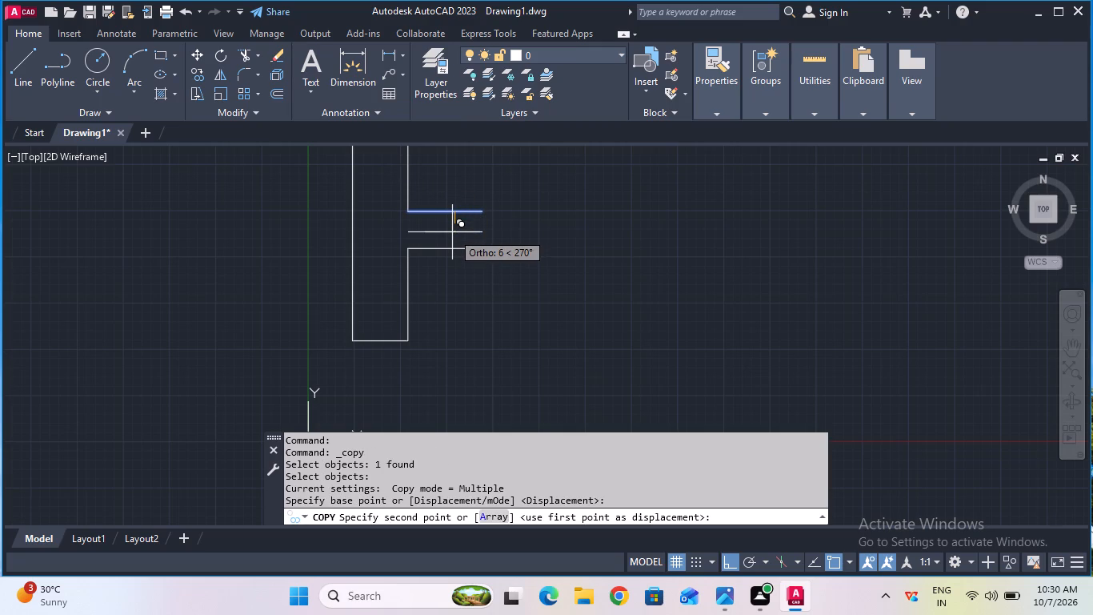
key(5)
key(Return)
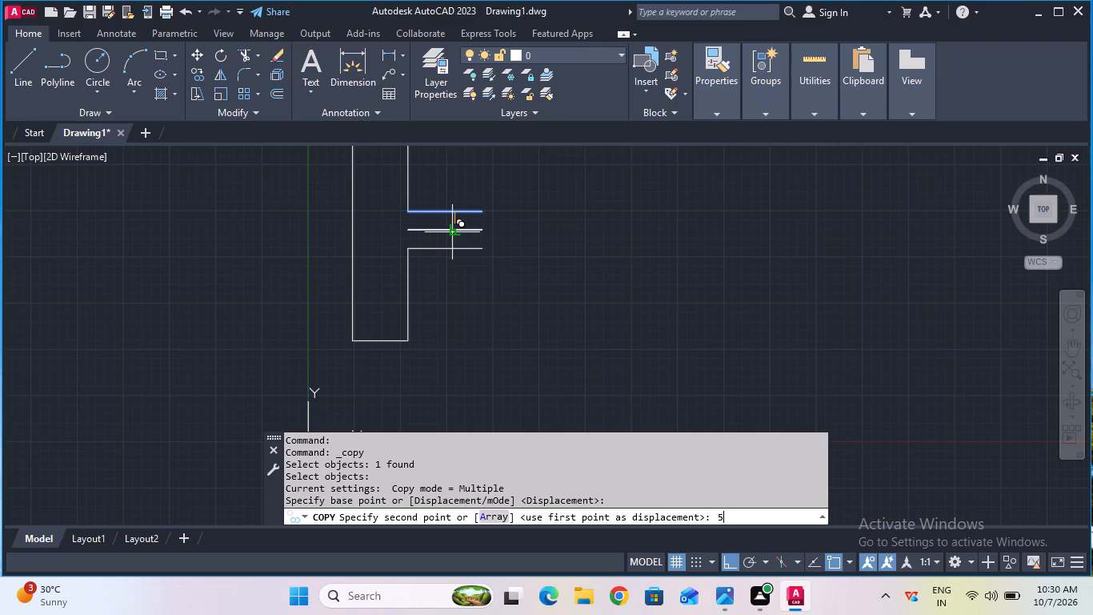
key(Escape)
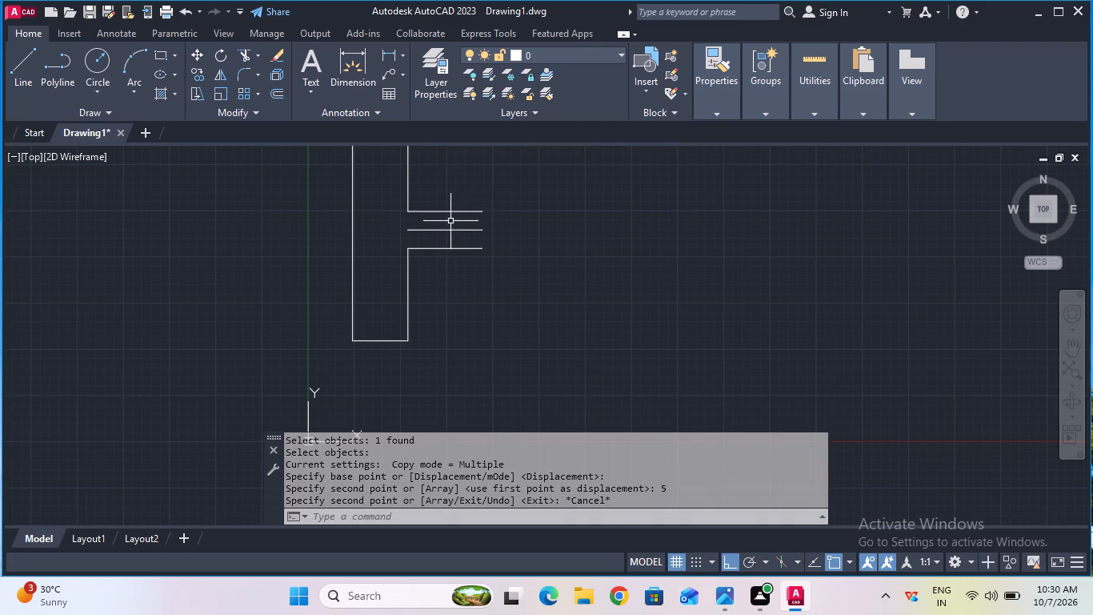
Change the linetype of the copied middle line between the two 20 mm lines to CENTER.
click(406, 228)
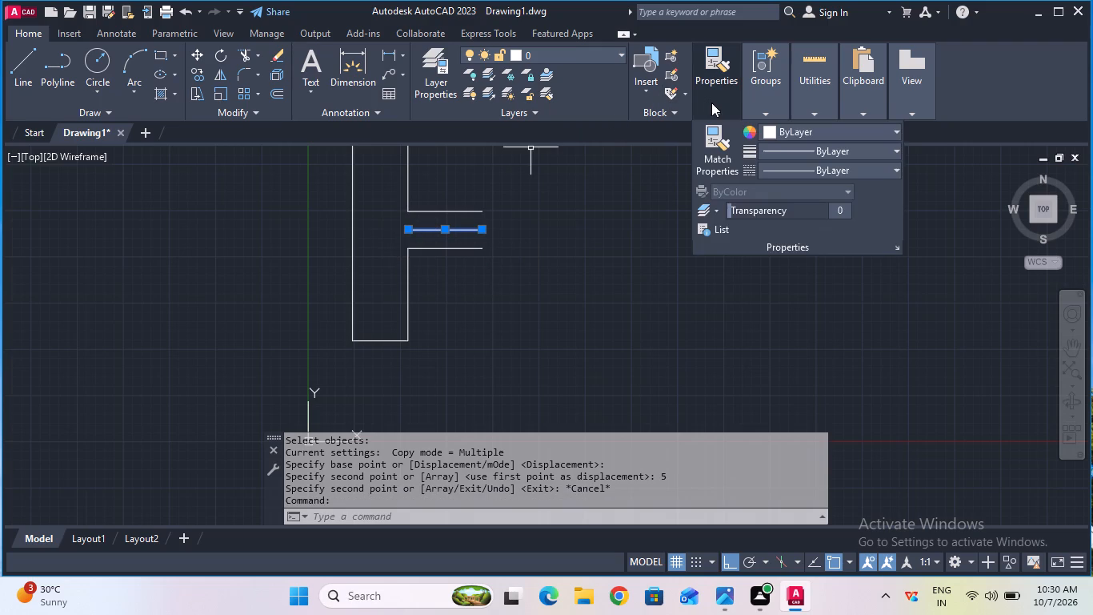
click(767, 164)
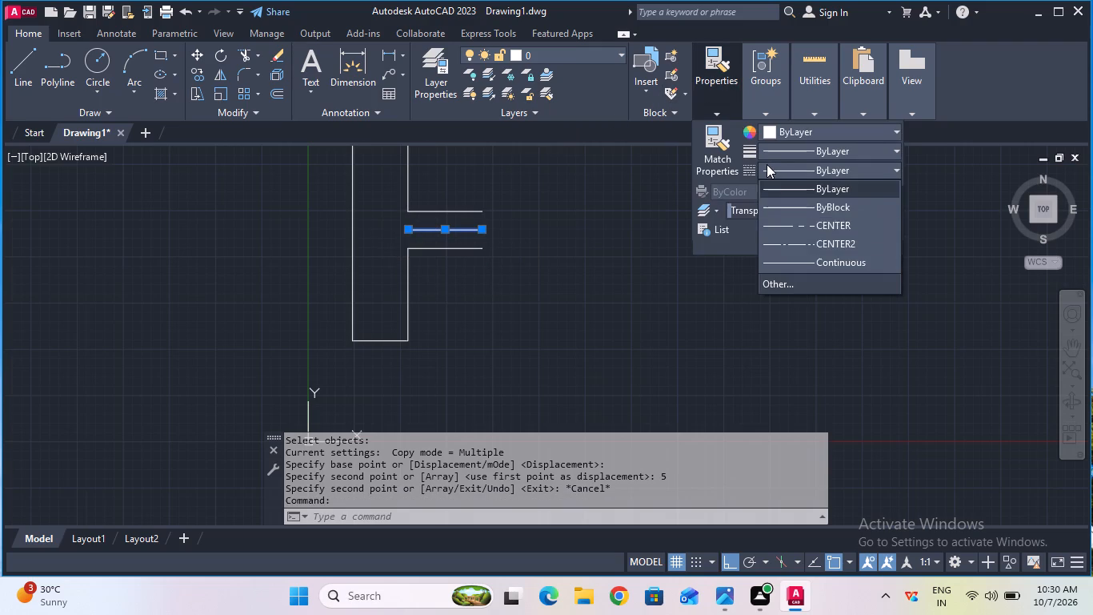
click(782, 229)
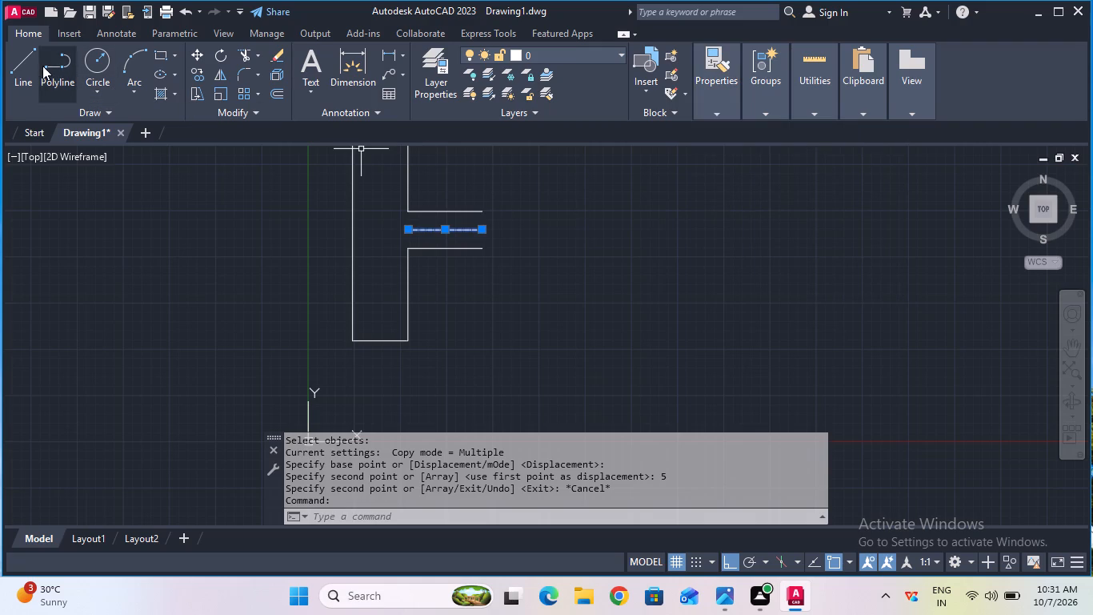
Draw a 40 mm horizontal line extending the centre line rightward from its outer endpoint.
click(10, 76)
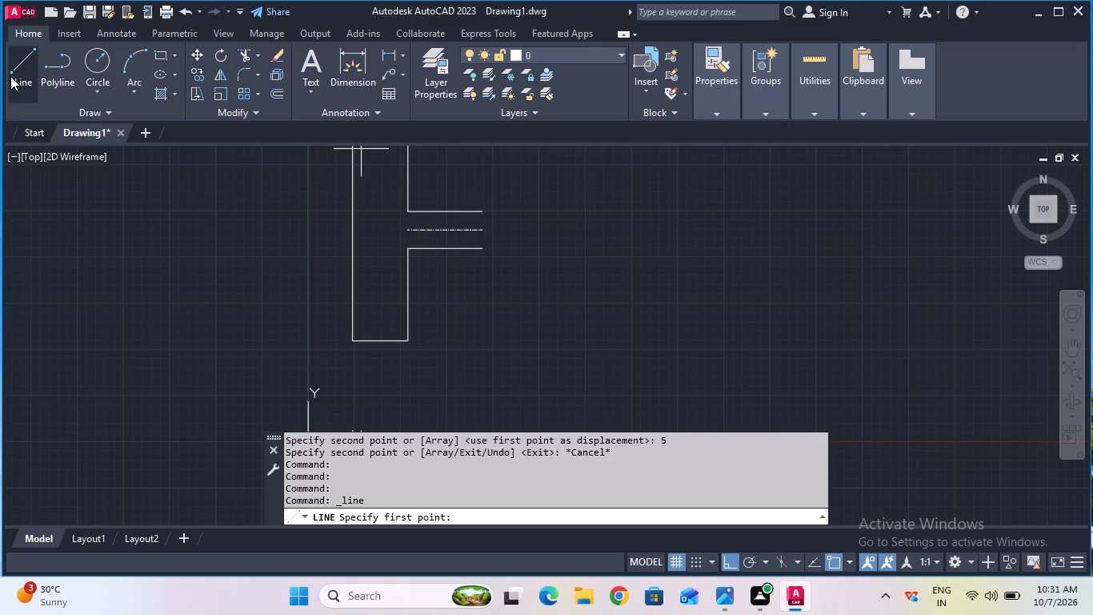
click(486, 227)
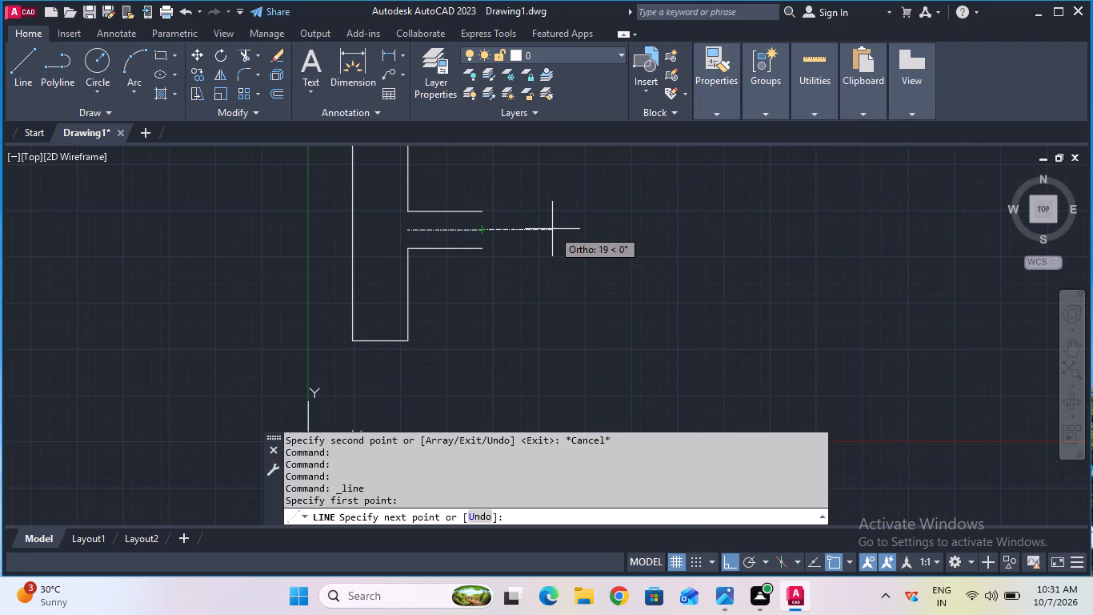
key(4)
key(0)
key(Return)
key(Escape)
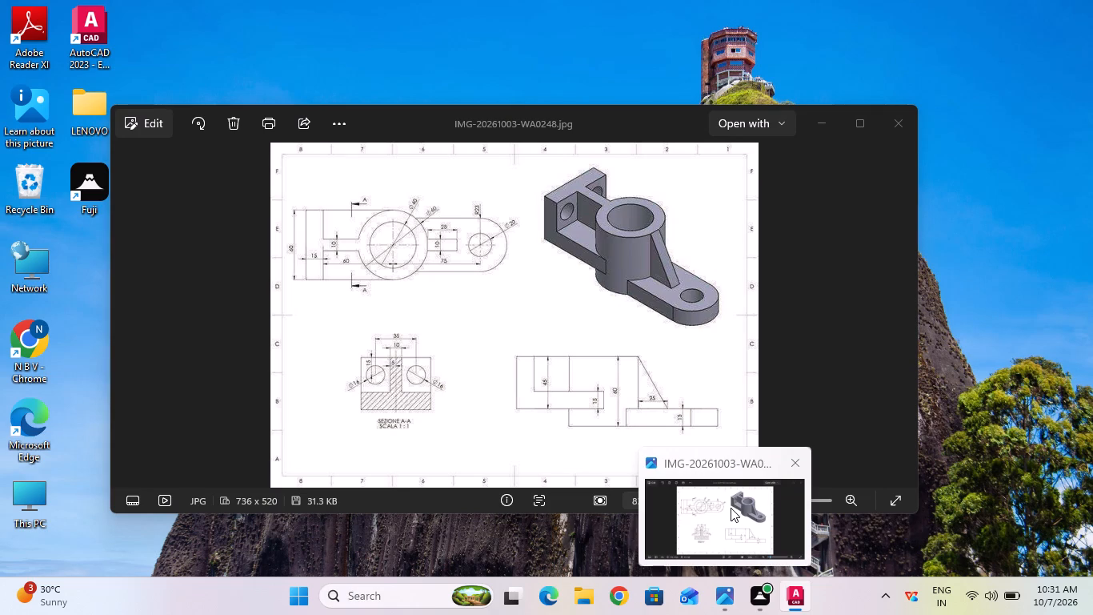
Check the reference image, and draw a 20 mm radius circle in ByBlock linetype, centred on the centre line's right endpoint.
click(731, 507)
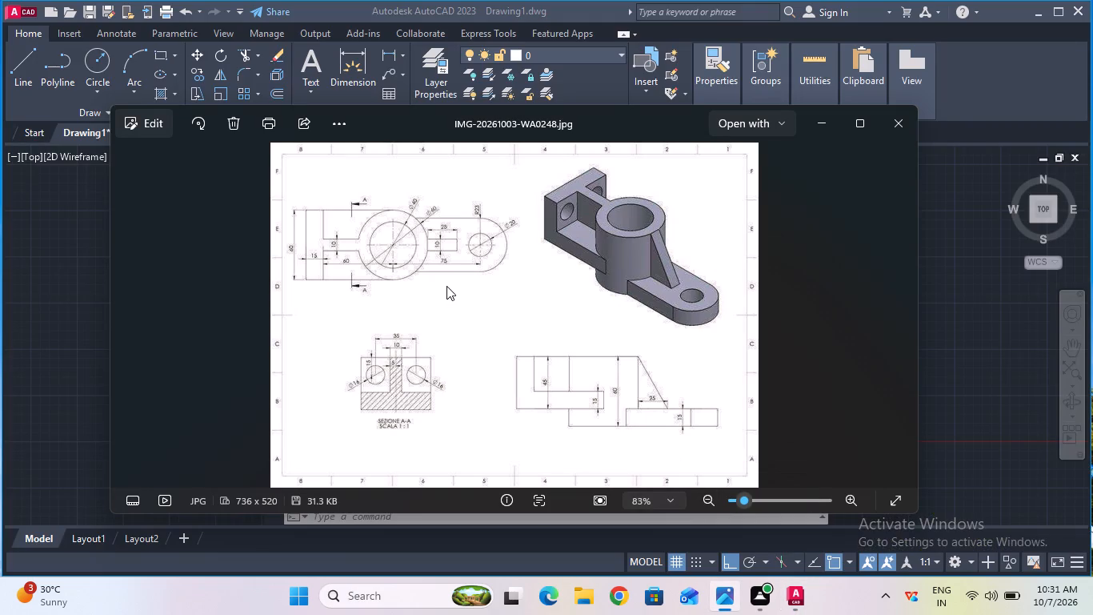
scroll(446, 286, up, 3)
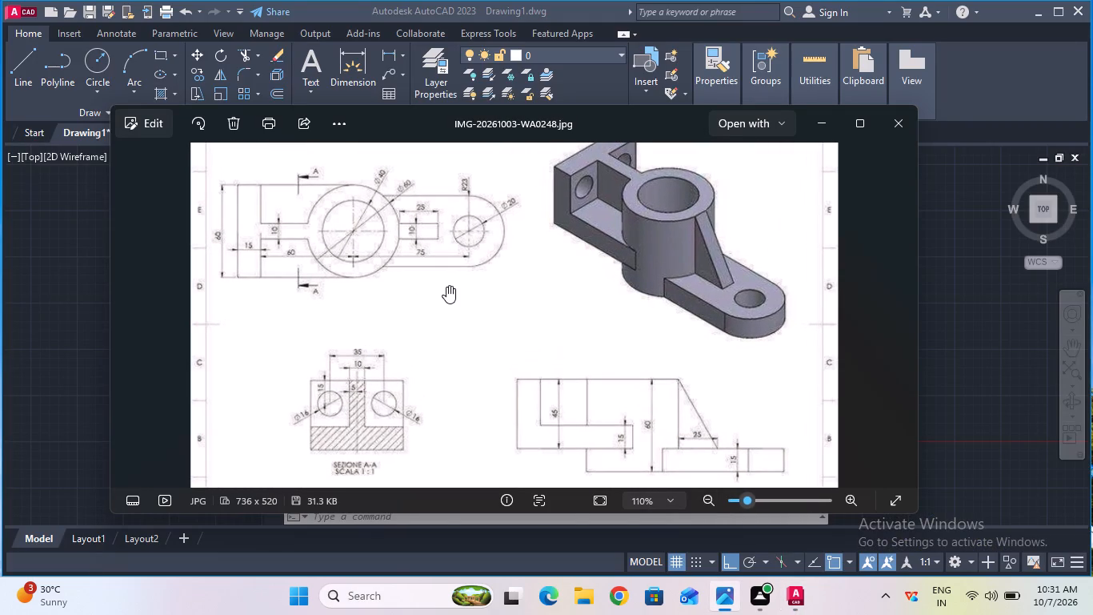
scroll(446, 286, down, 2)
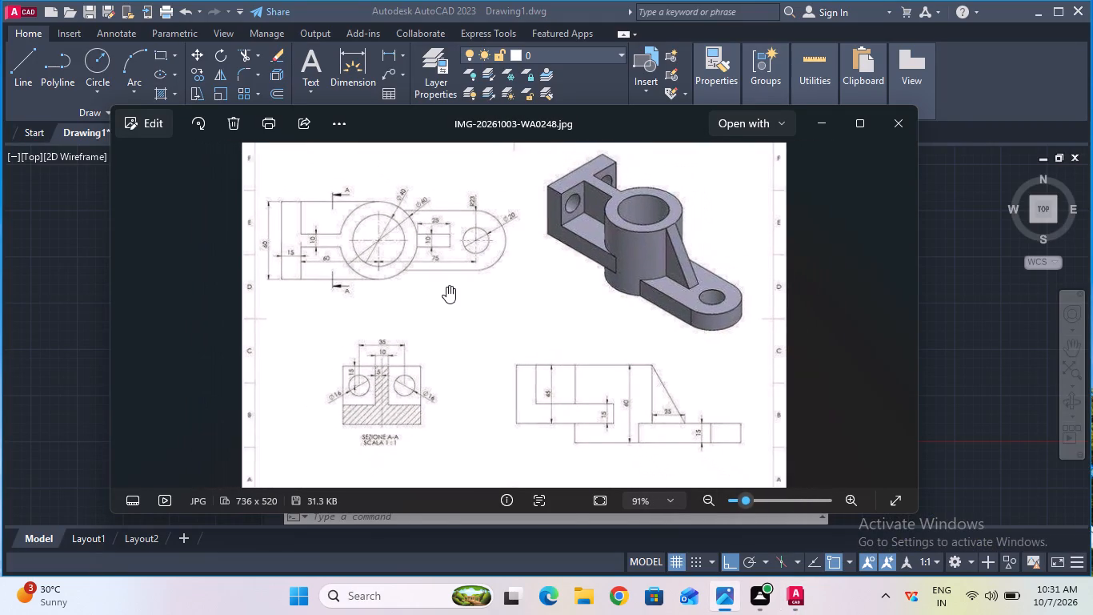
click(795, 588)
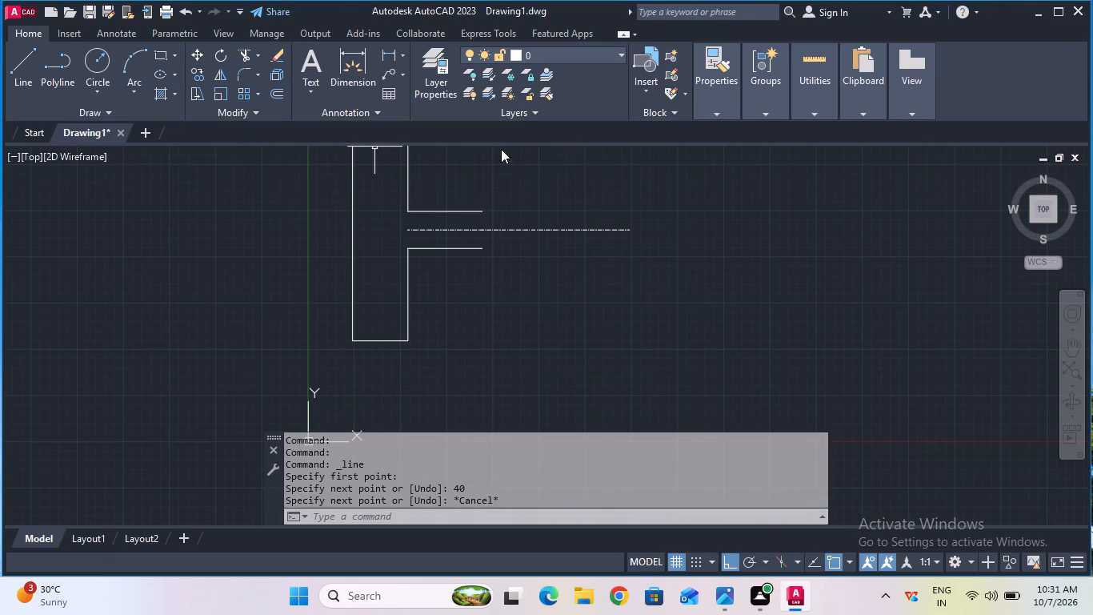
double_click(705, 106)
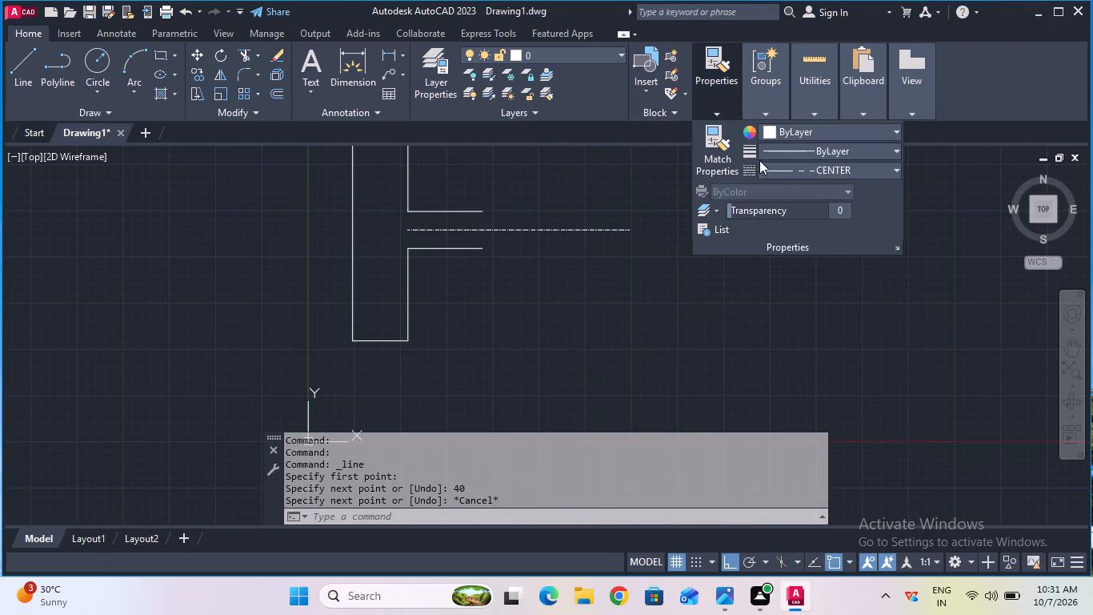
click(769, 166)
click(780, 211)
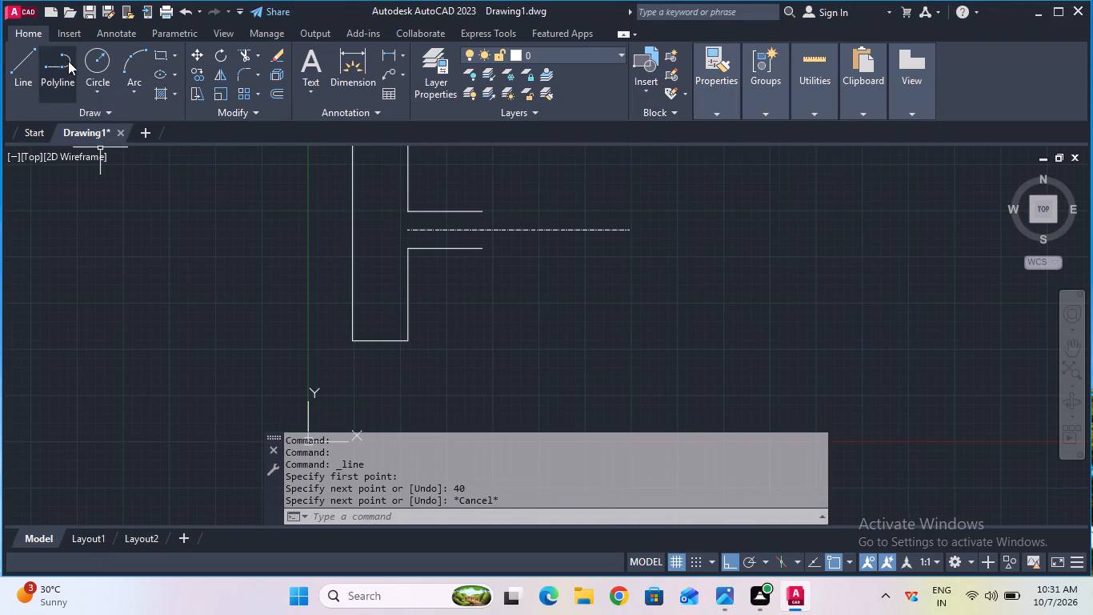
click(99, 62)
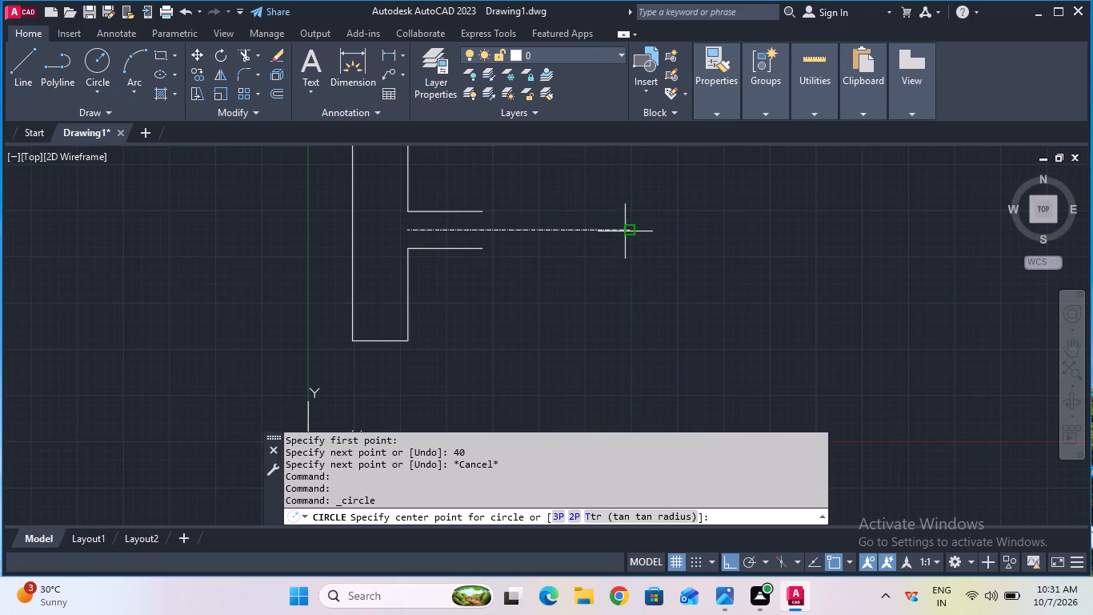
click(625, 231)
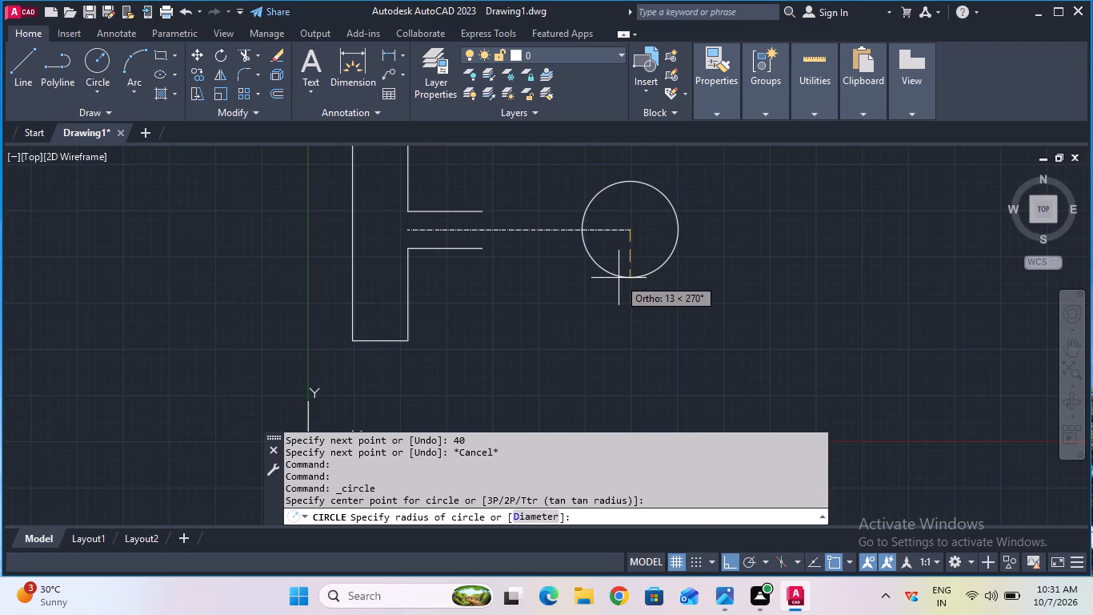
text(20)
key(Return)
Draw a concentric circle of 30 mm radius around the 20 mm radius circle.
scroll(619, 278, up, 1)
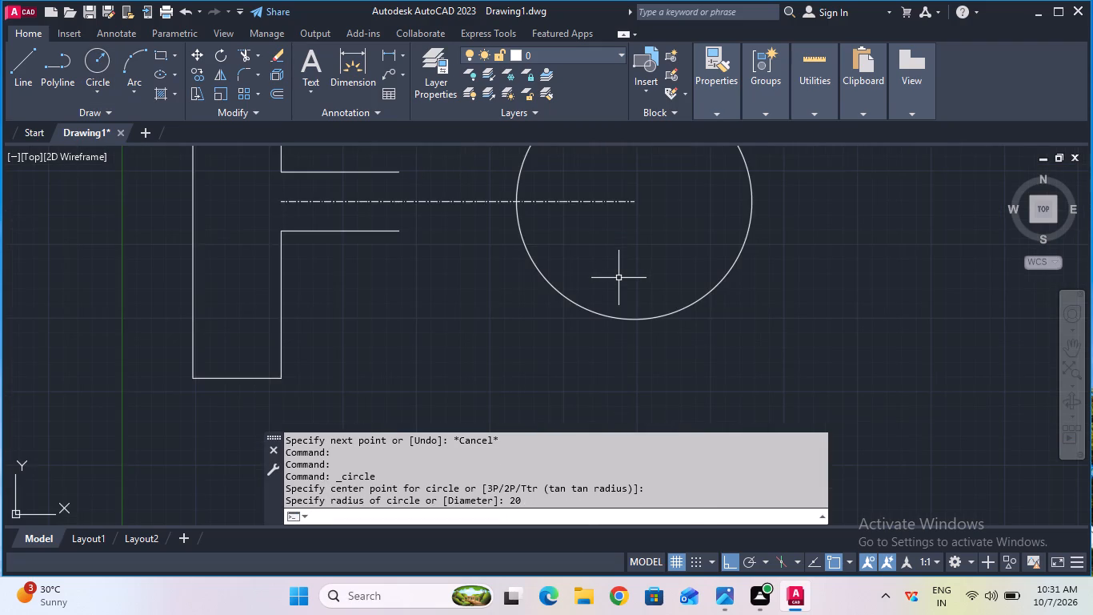
scroll(619, 278, down, 2)
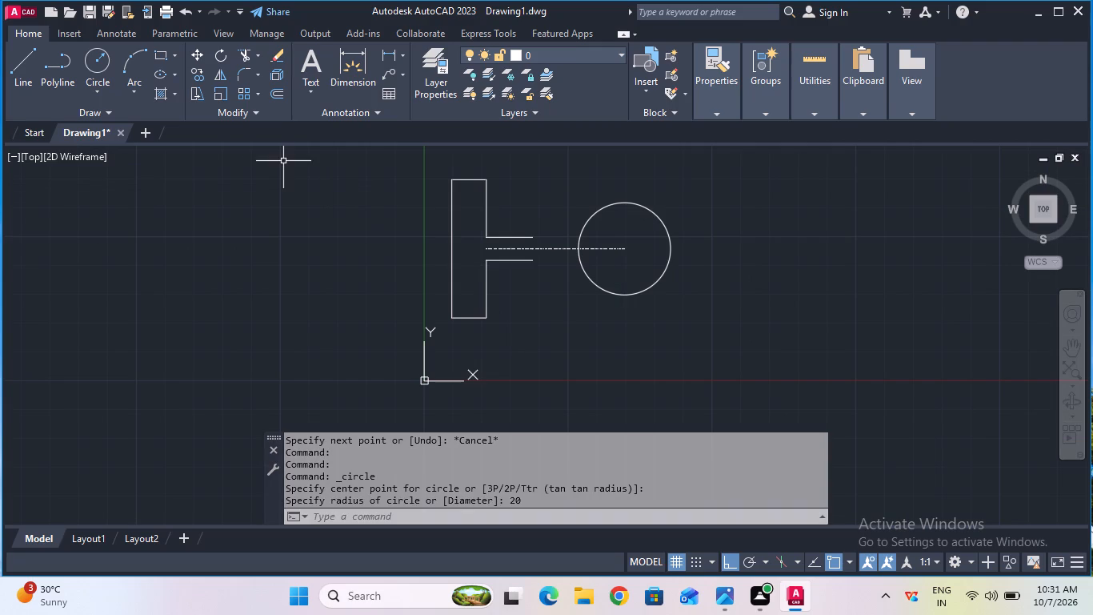
click(99, 67)
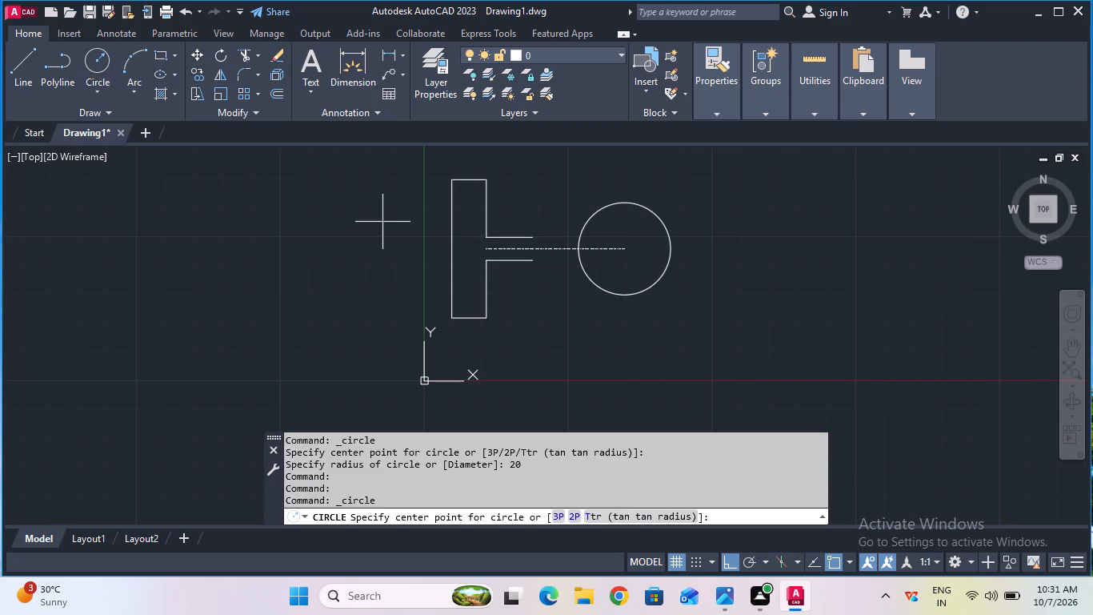
click(621, 253)
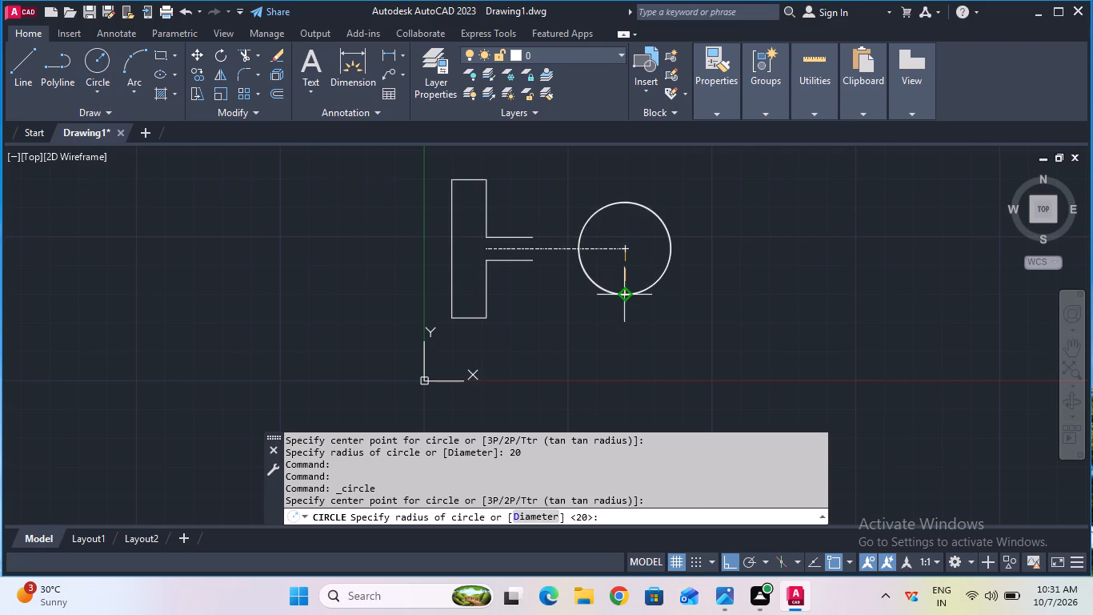
text(30)
key(Return)
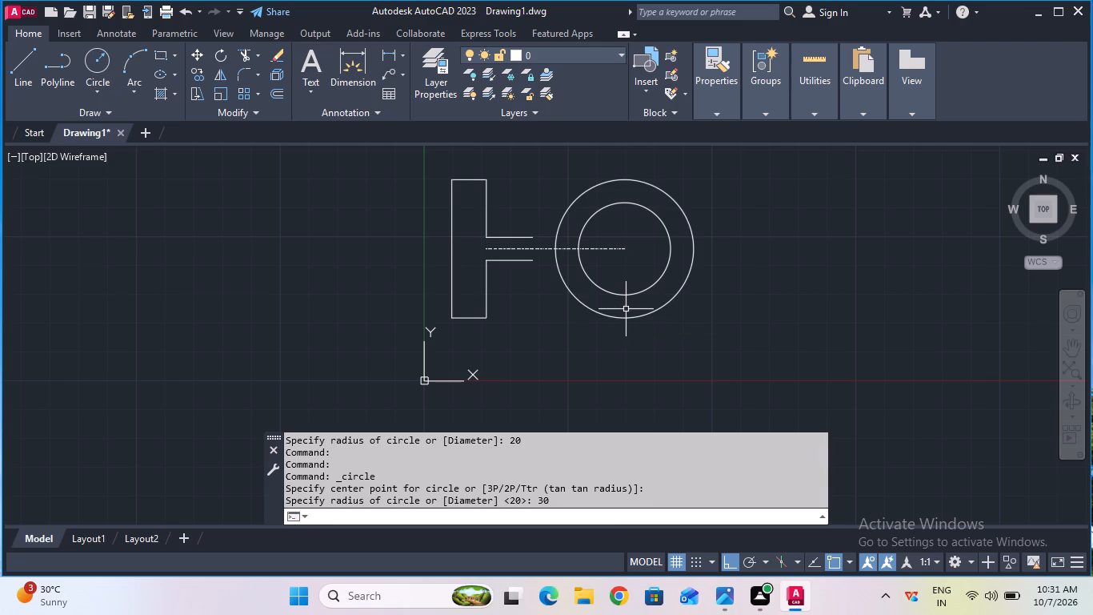
key(Escape)
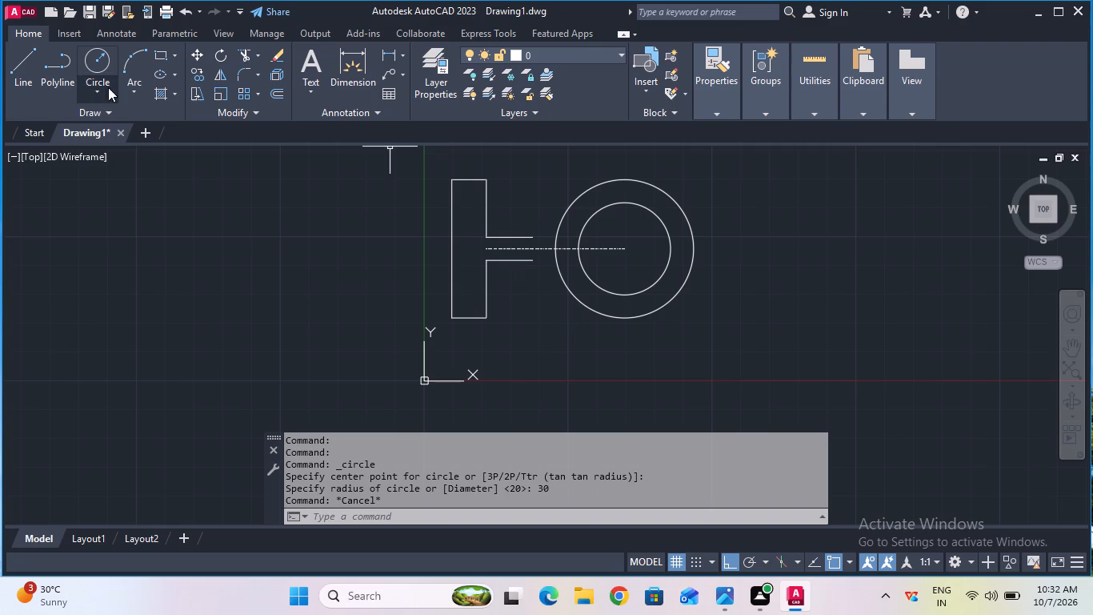
Using the CENTER linetype, draw vertical centre lines from the circles' centre to the inner circle's bottom and top quadrants.
click(728, 118)
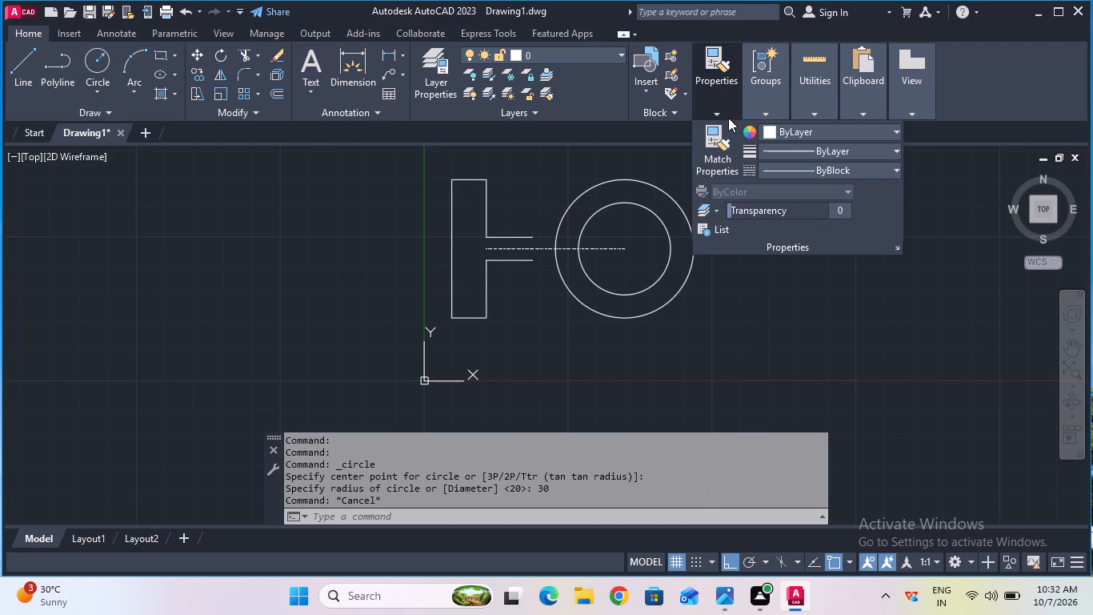
click(771, 165)
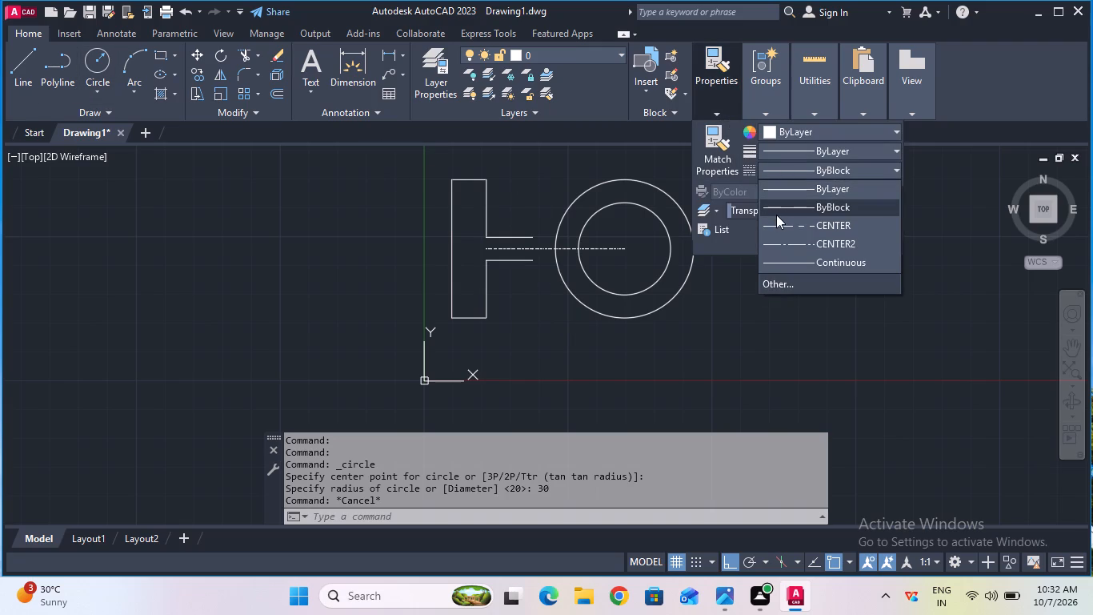
click(777, 223)
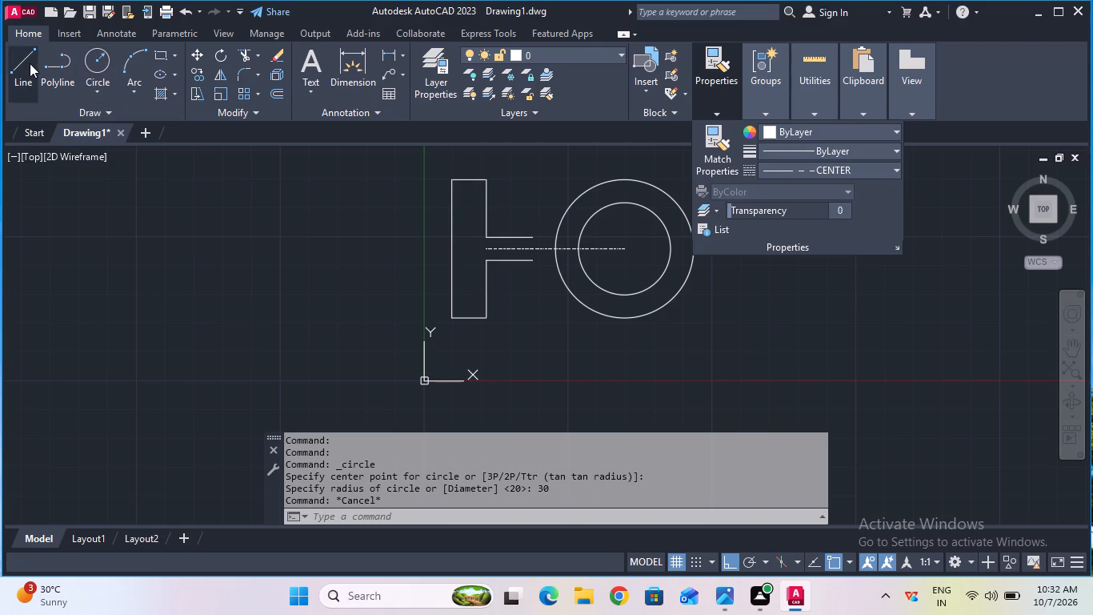
click(30, 63)
click(623, 247)
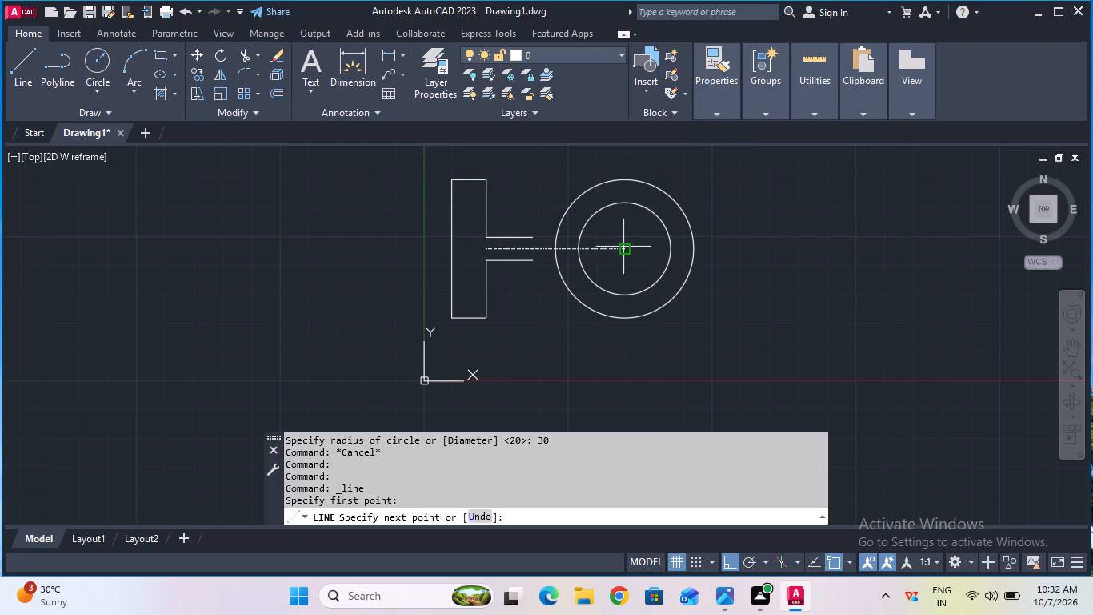
click(620, 297)
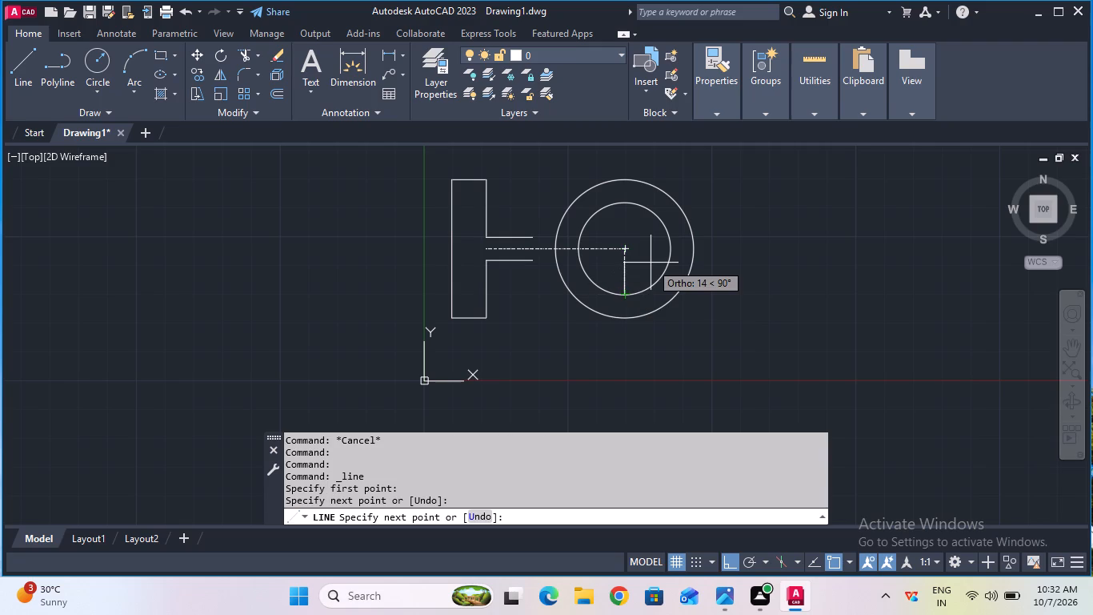
key(Escape)
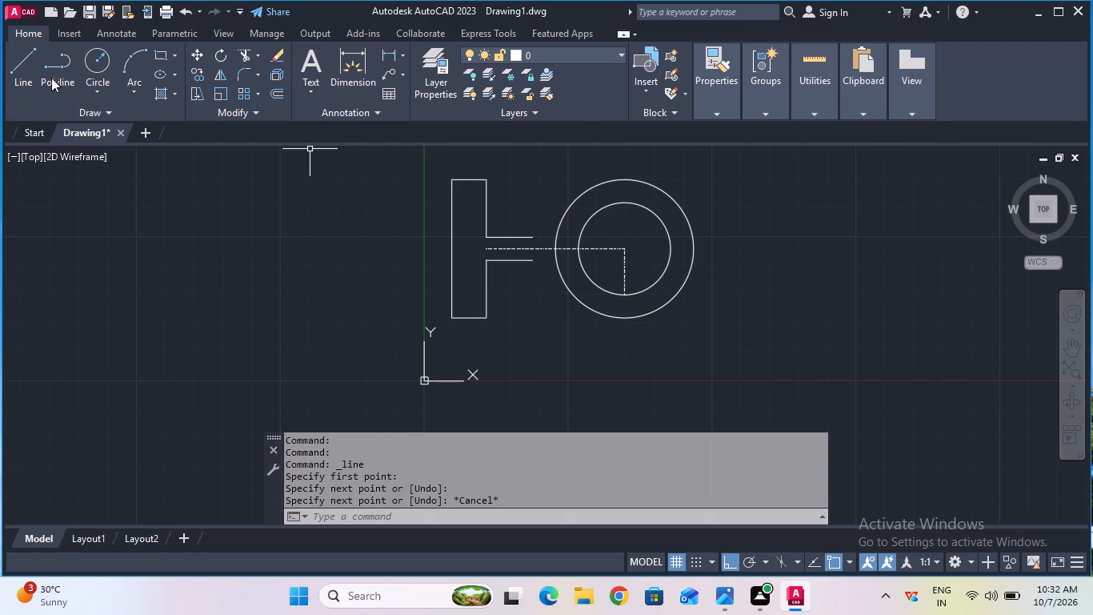
click(29, 79)
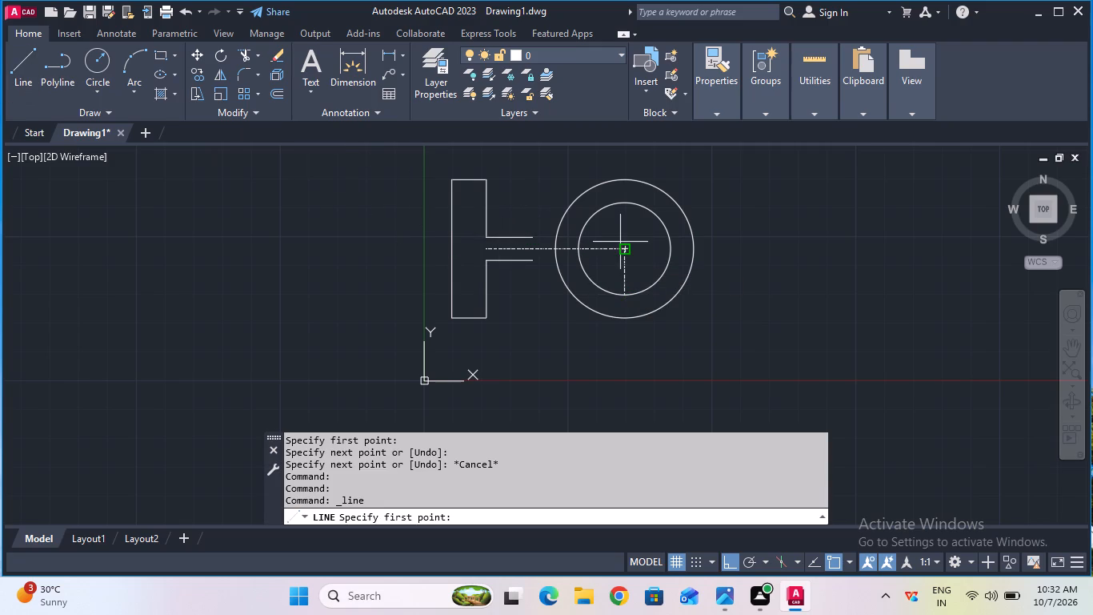
click(623, 253)
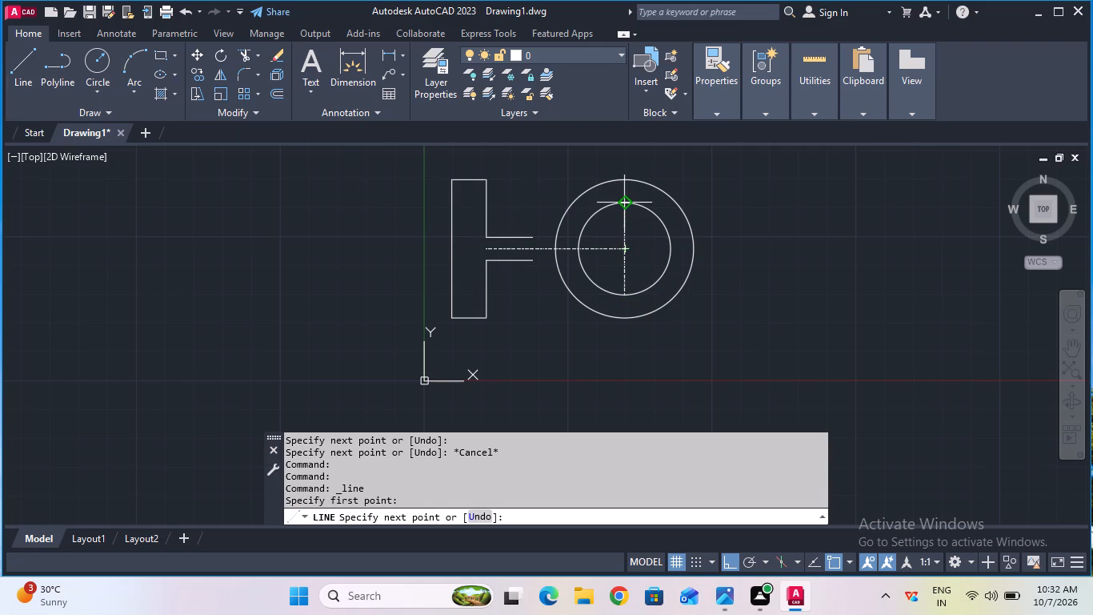
click(627, 207)
key(Escape)
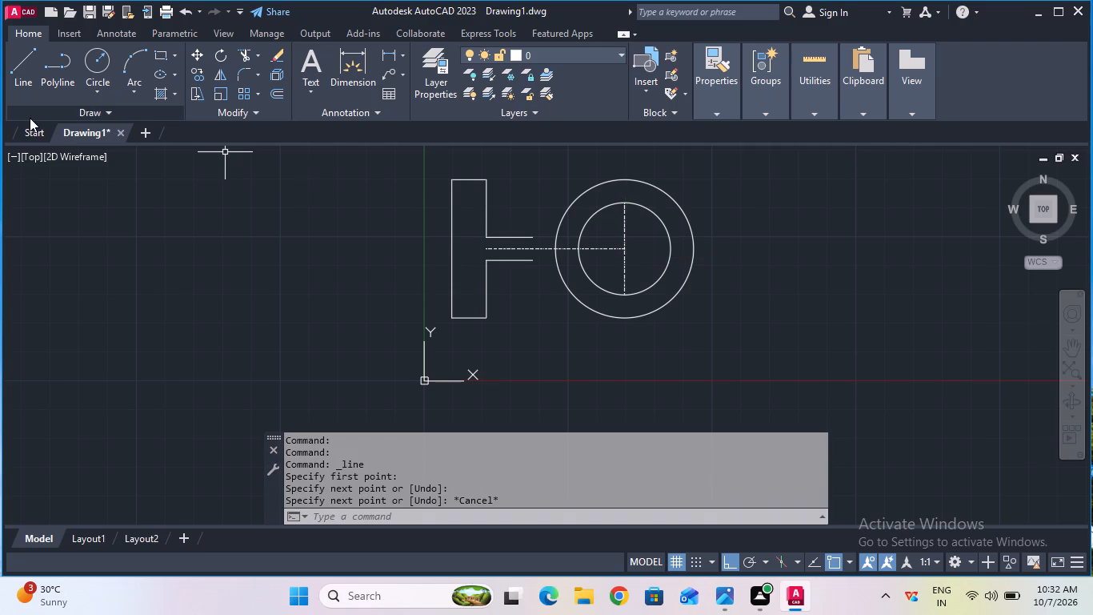
Draw a horizontal centre line from the circles' centre to the inner circle's right quadrant.
click(30, 82)
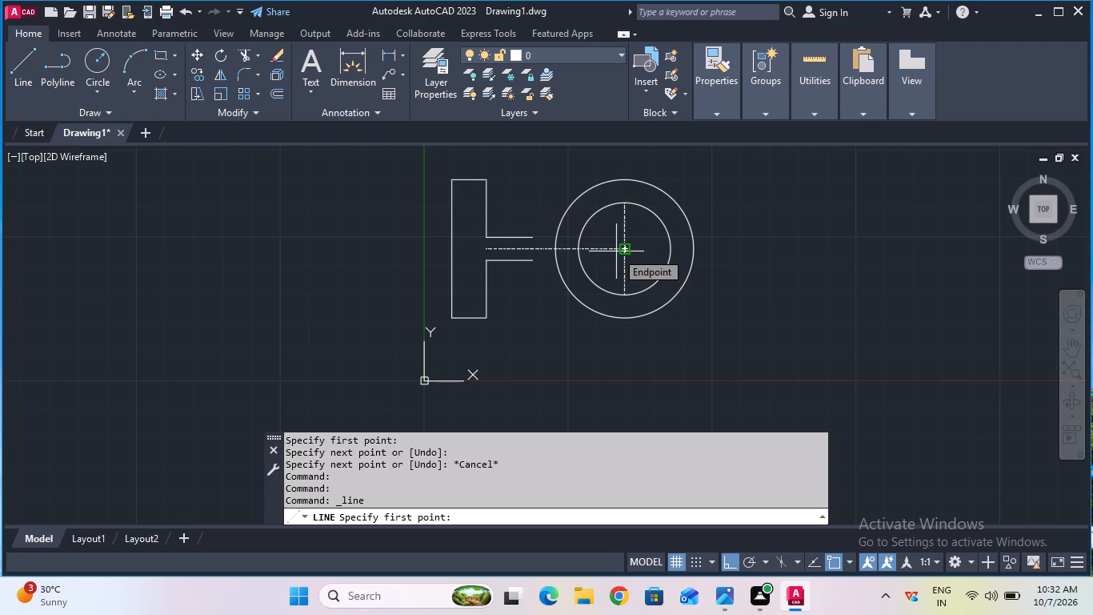
click(624, 251)
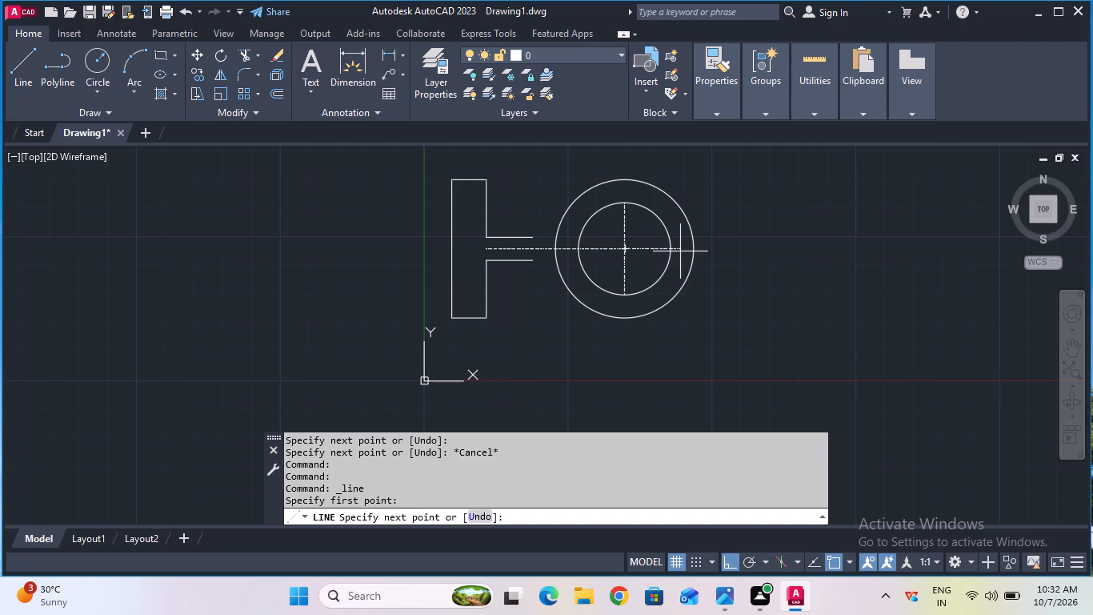
click(669, 258)
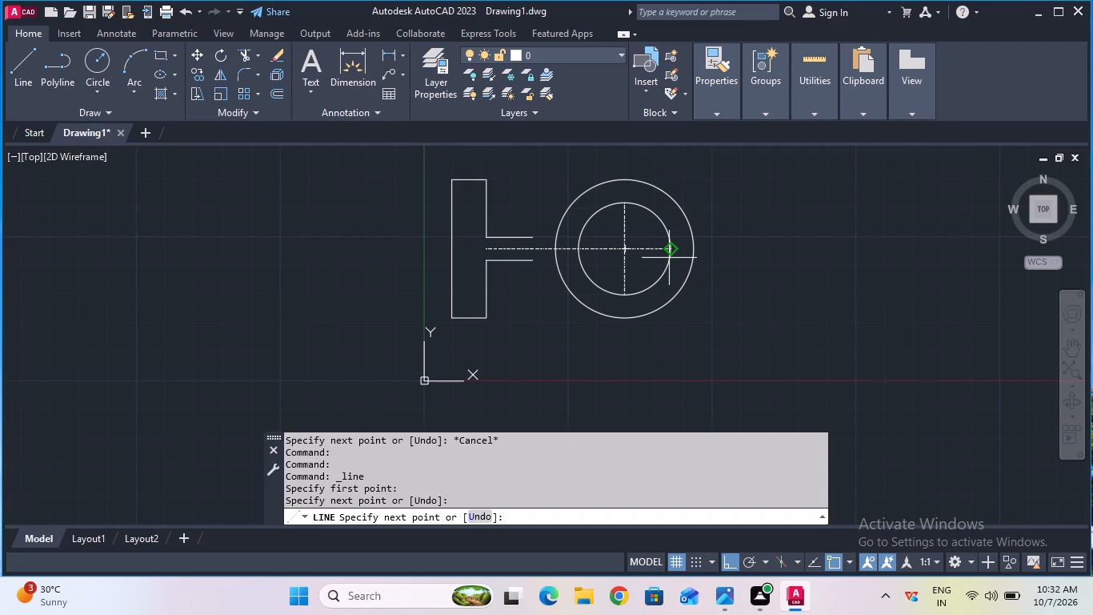
key(Escape)
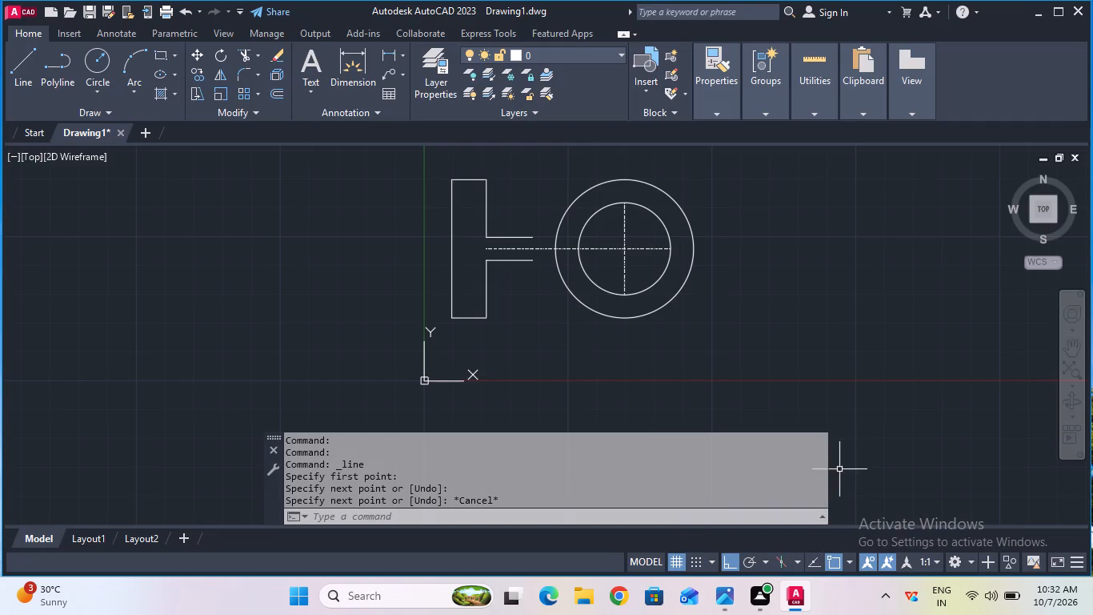
Extend the two horizontal web lines from the base plate to the outer circle.
click(258, 58)
click(257, 119)
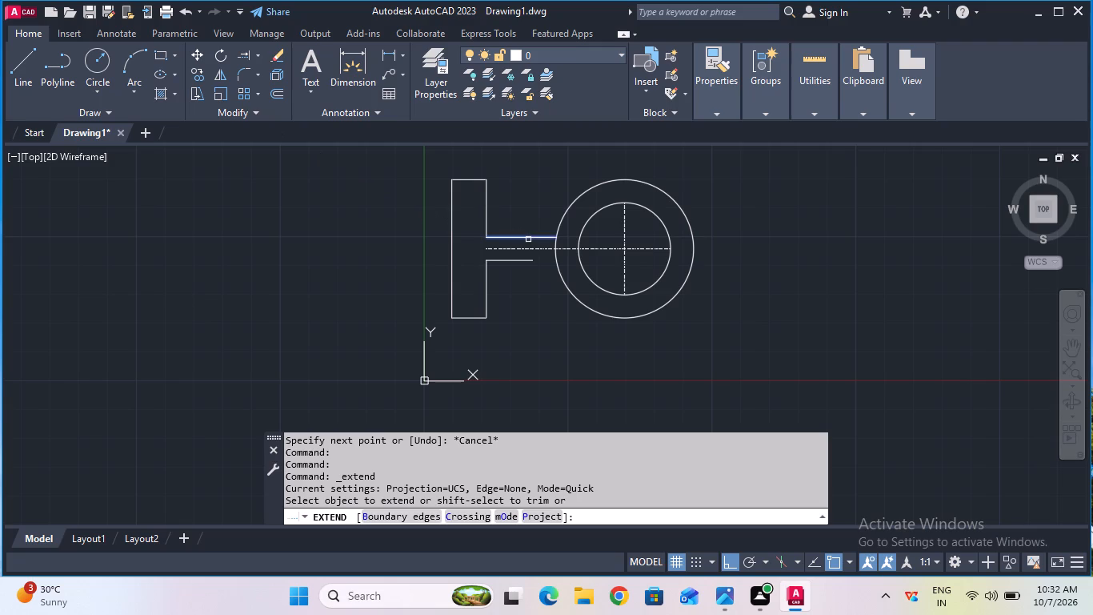
click(528, 239)
click(528, 258)
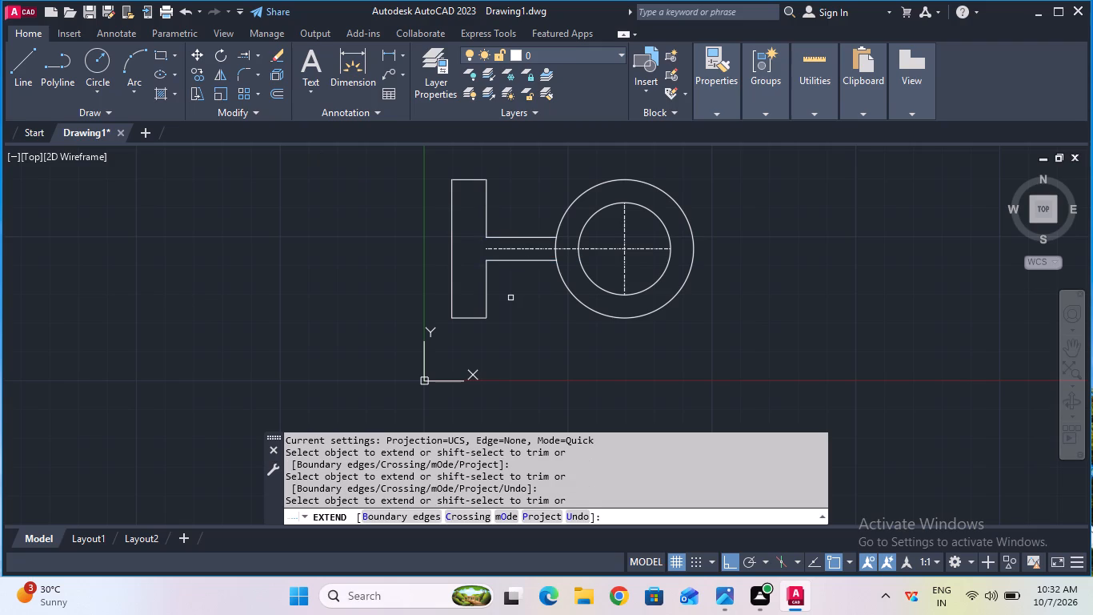
key(Escape)
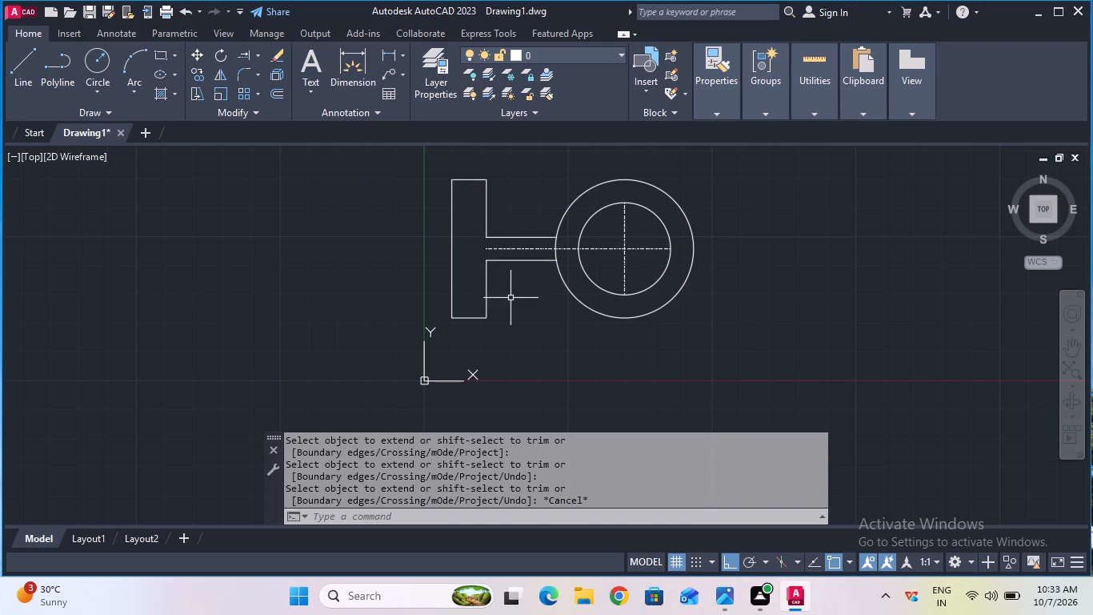
Trim away the outer circle's arc between the two horizontal web lines, on both sides of the centre line.
click(258, 57)
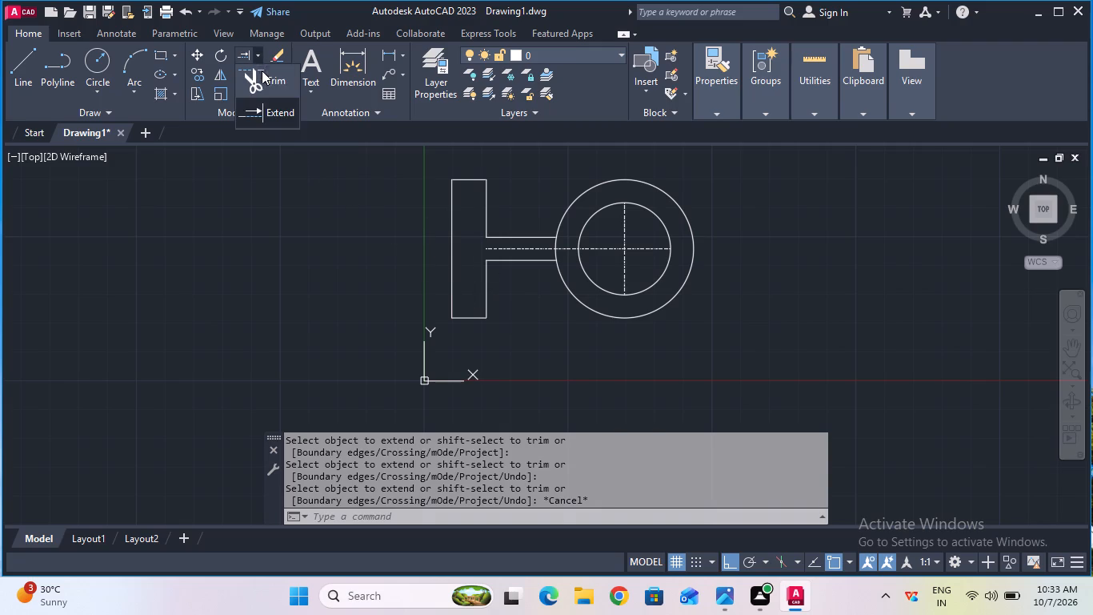
click(262, 71)
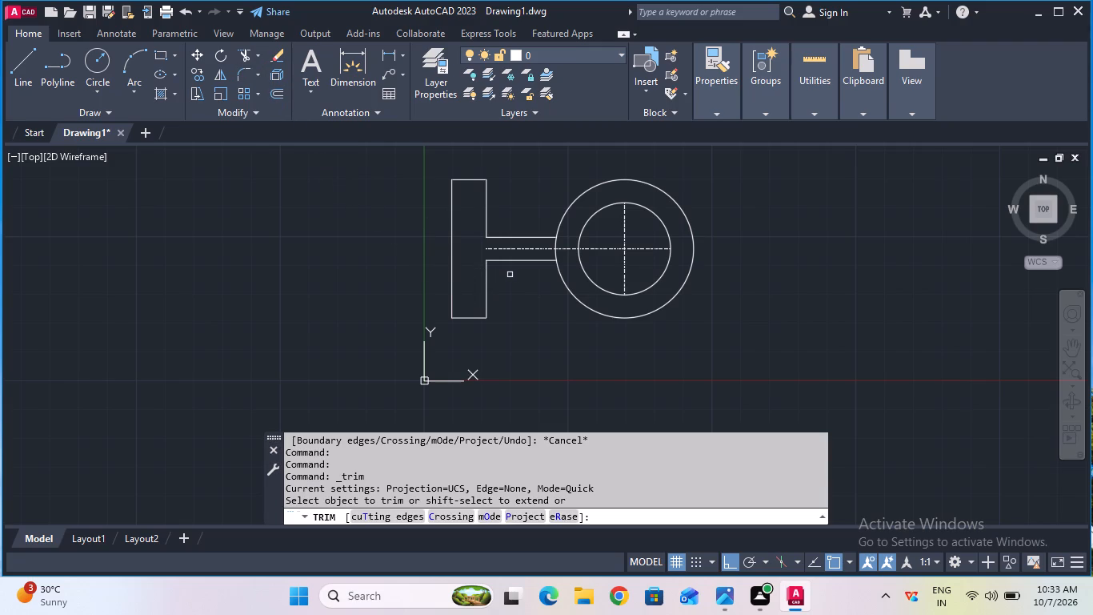
scroll(514, 275, up, 2)
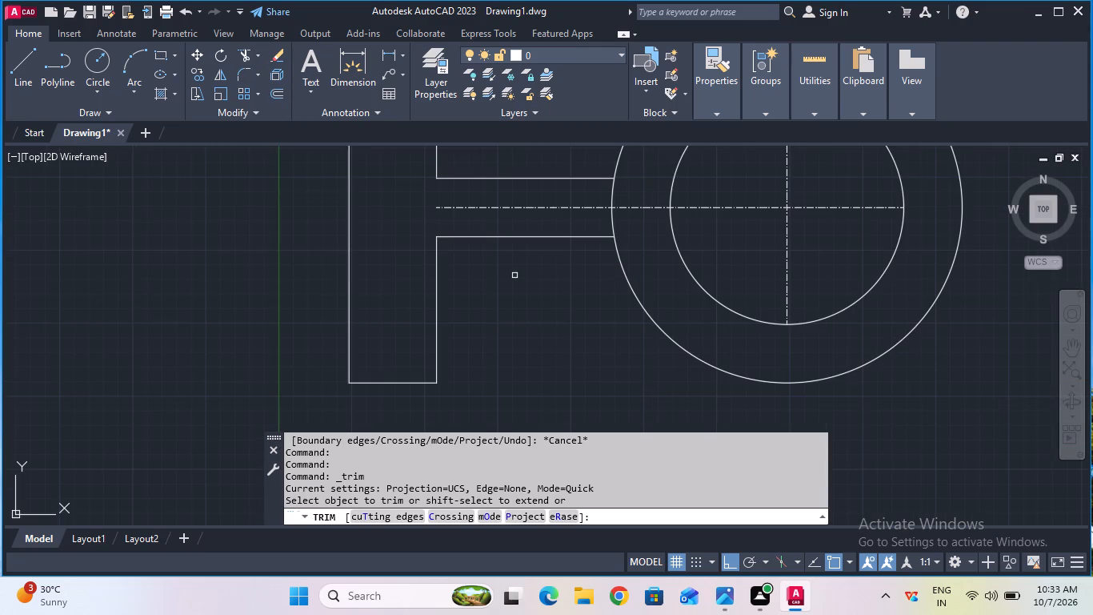
click(612, 226)
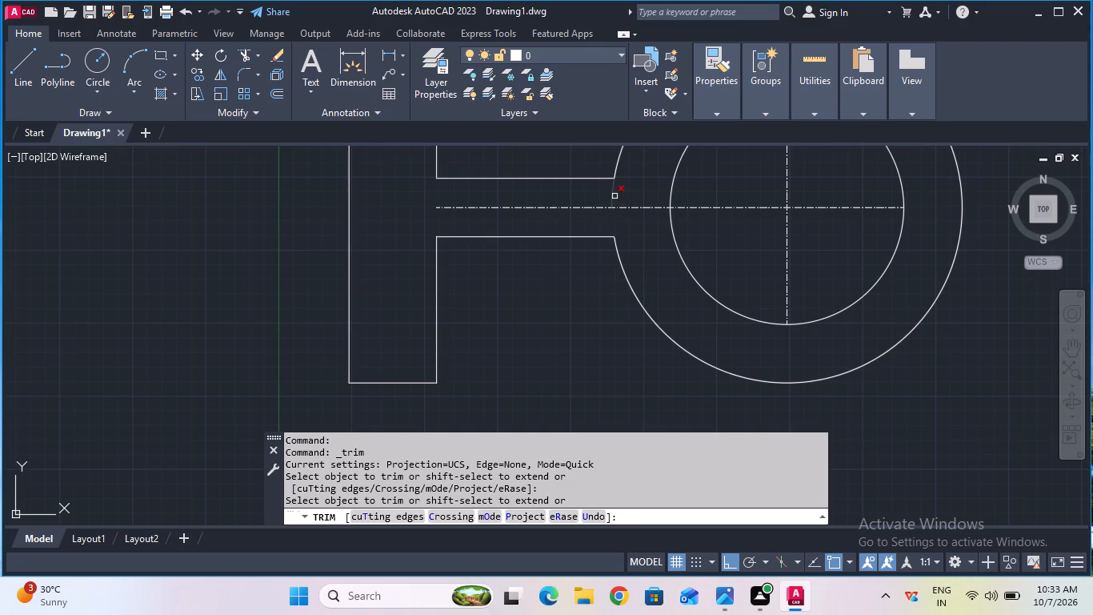
click(615, 196)
scroll(615, 196, down, 1)
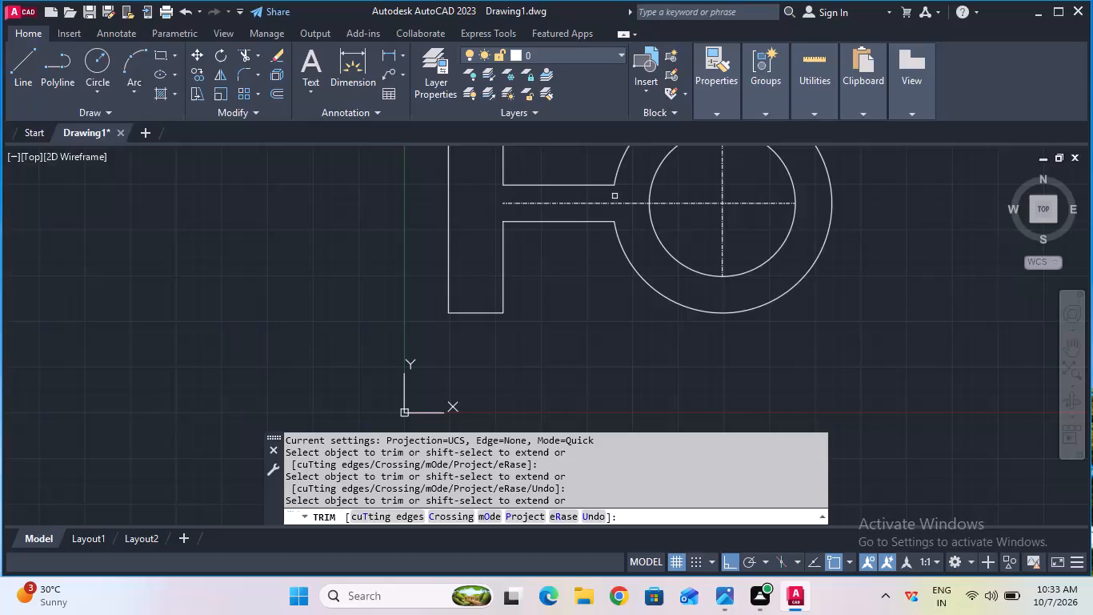
key(Escape)
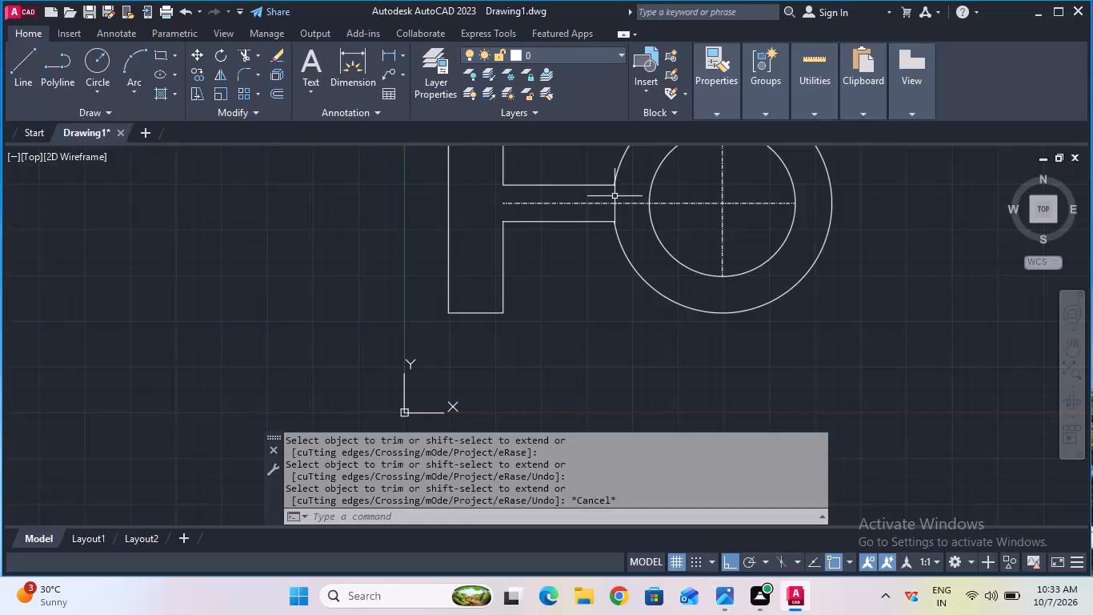
Examine the top view's rib and lug dimensions beyond the boss in the reference image.
click(726, 614)
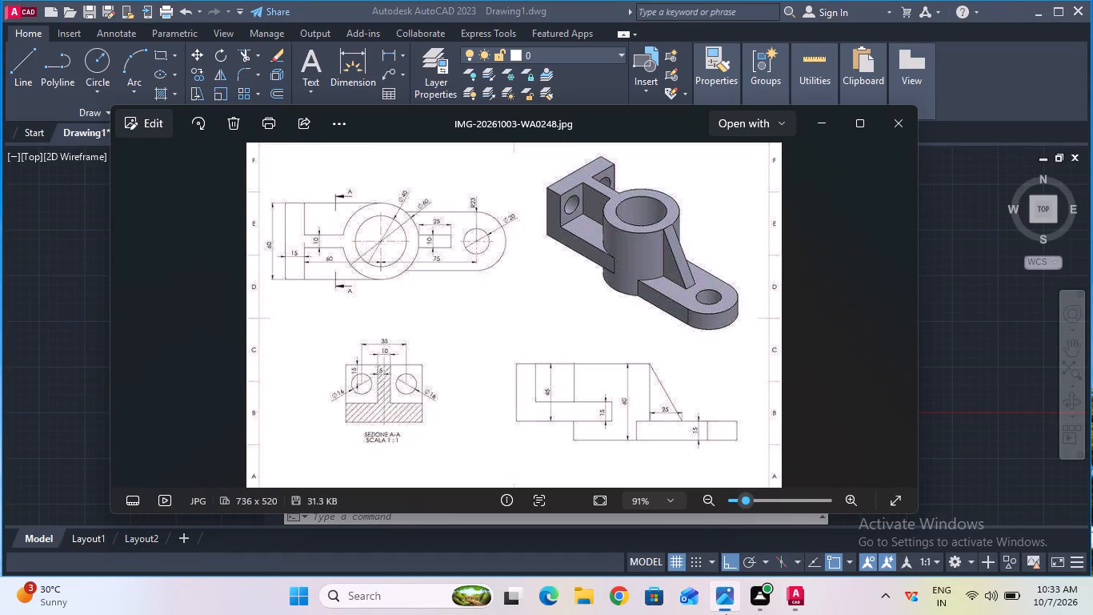
scroll(478, 280, up, 1)
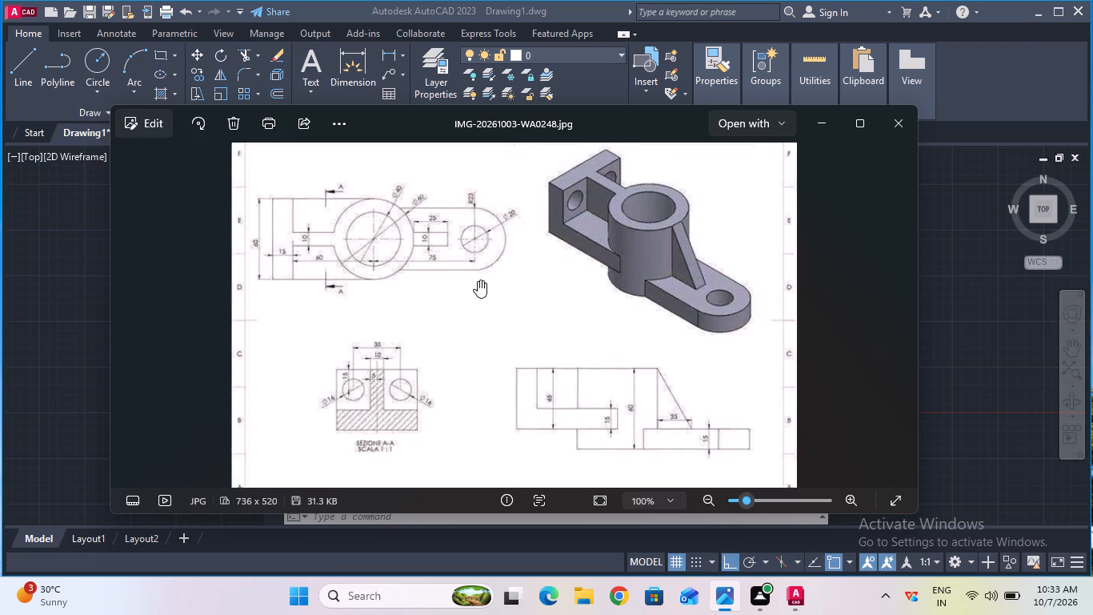
scroll(478, 280, up, 4)
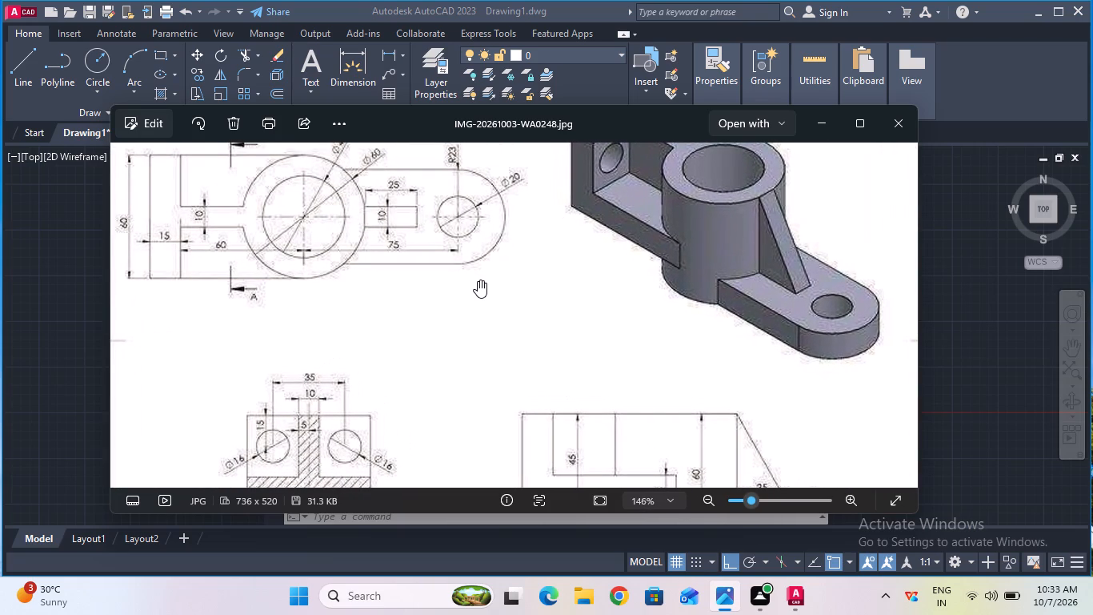
scroll(478, 280, down, 3)
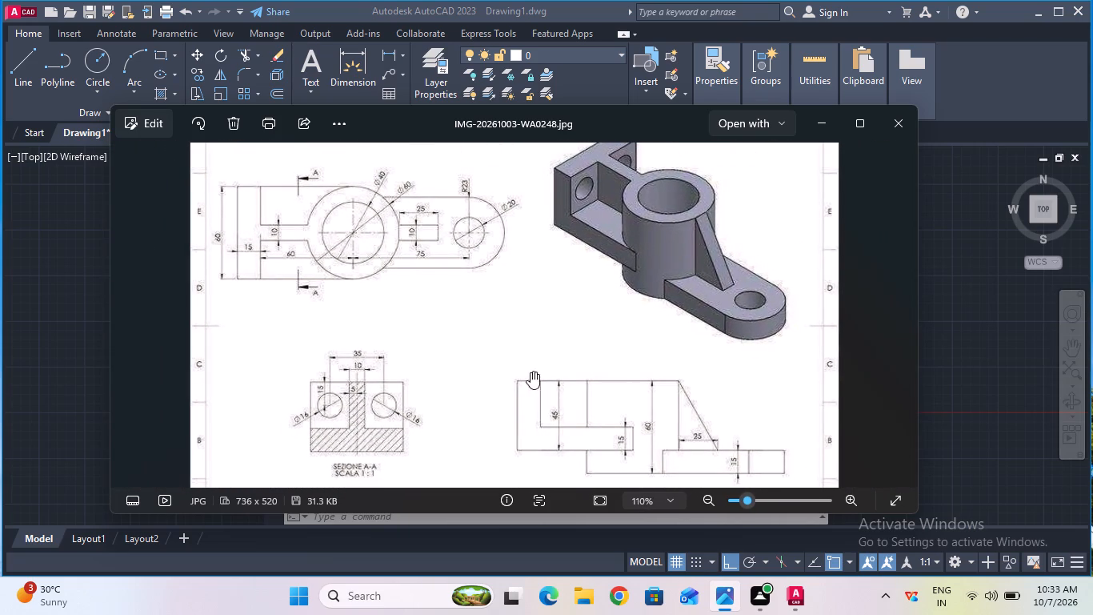
click(803, 606)
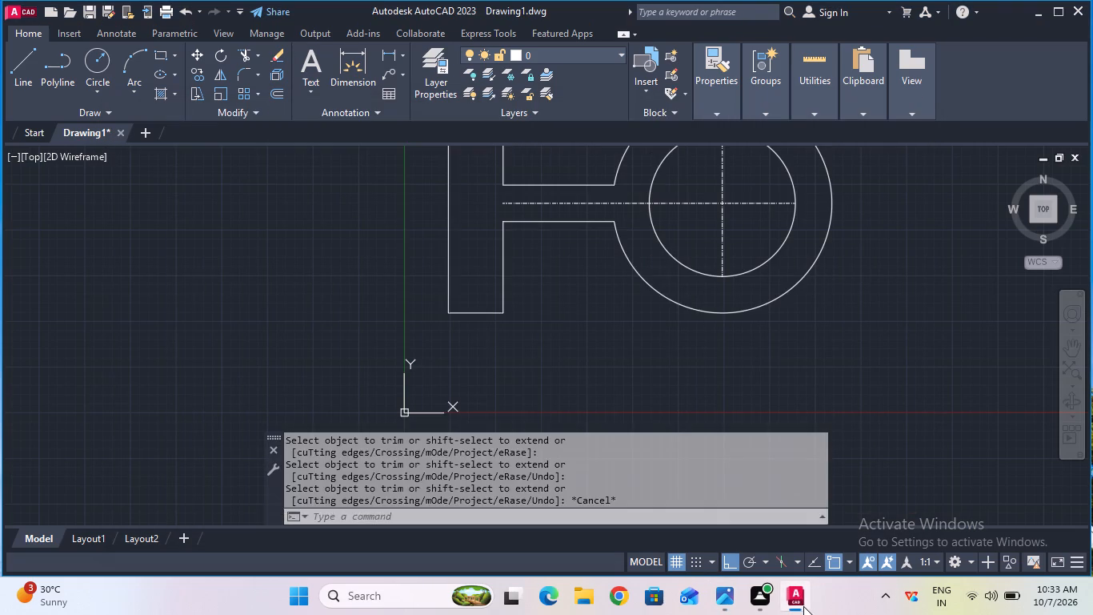
Extend the horizontal centre line from the inner circle's right quadrant to the outer circle.
click(1066, 342)
drag(923, 279, 915, 348)
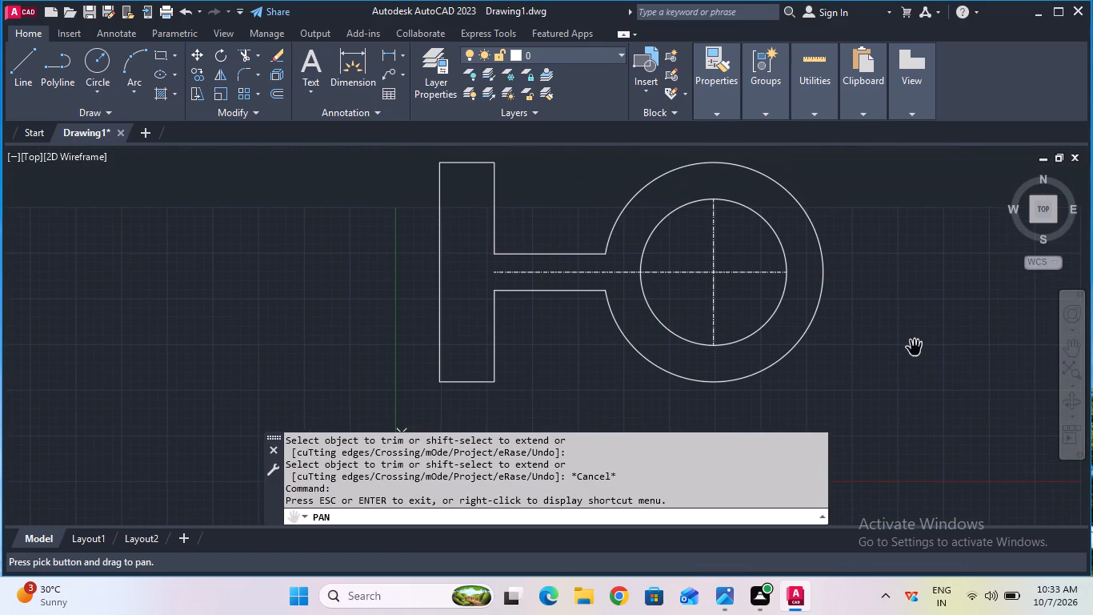
key(Escape)
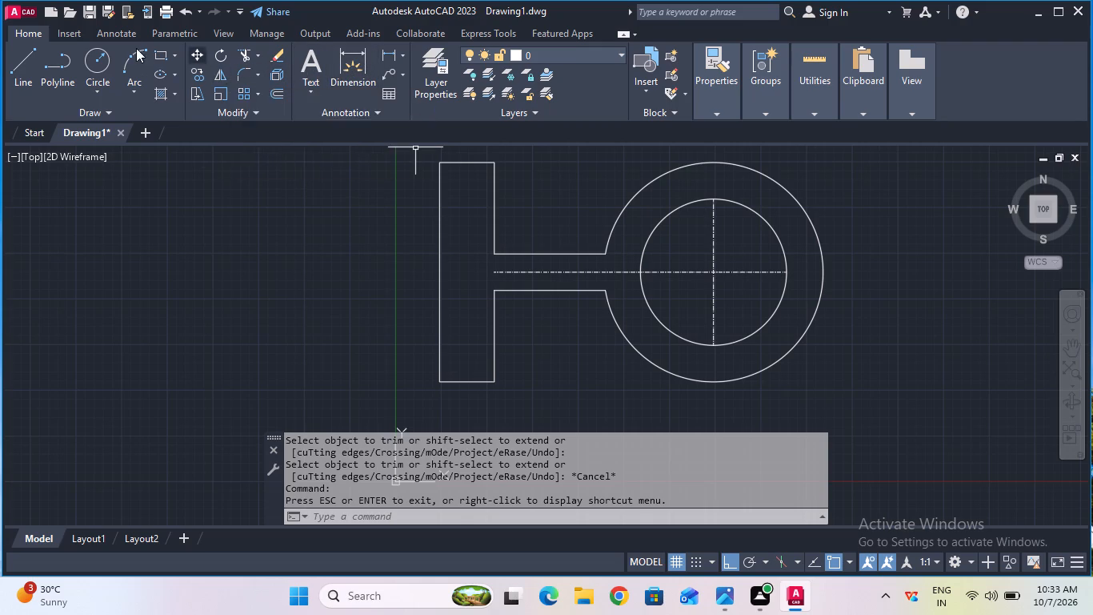
click(26, 60)
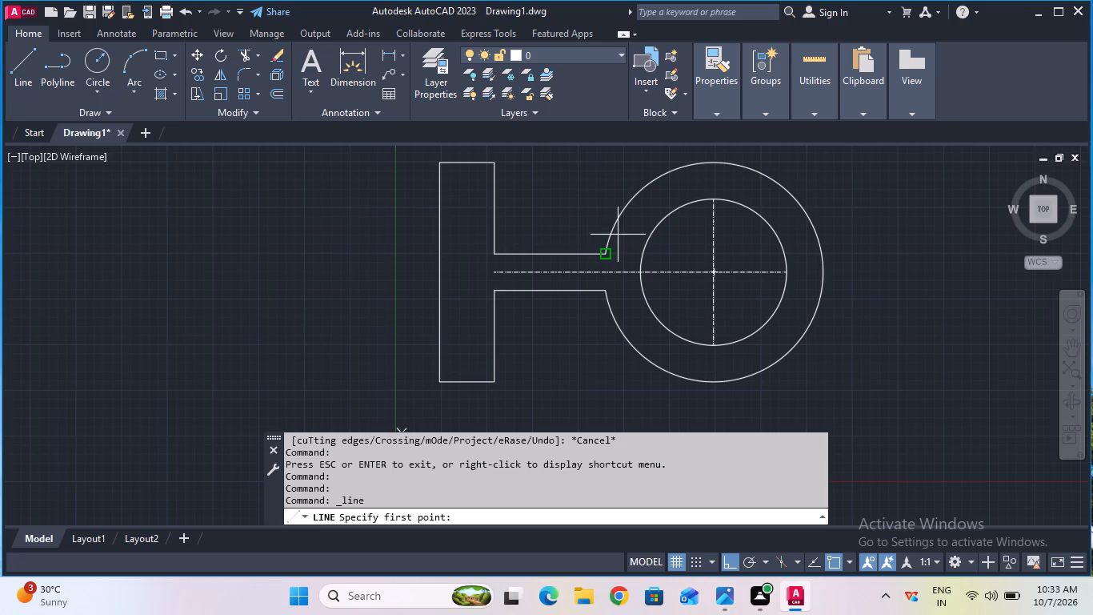
key(Escape)
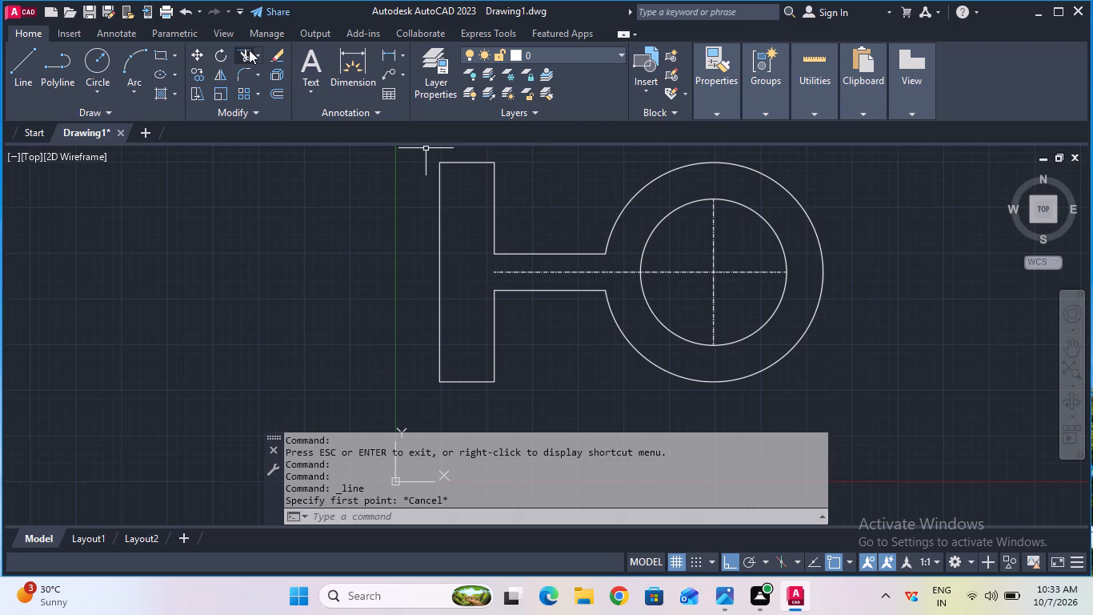
click(256, 54)
click(262, 106)
click(779, 273)
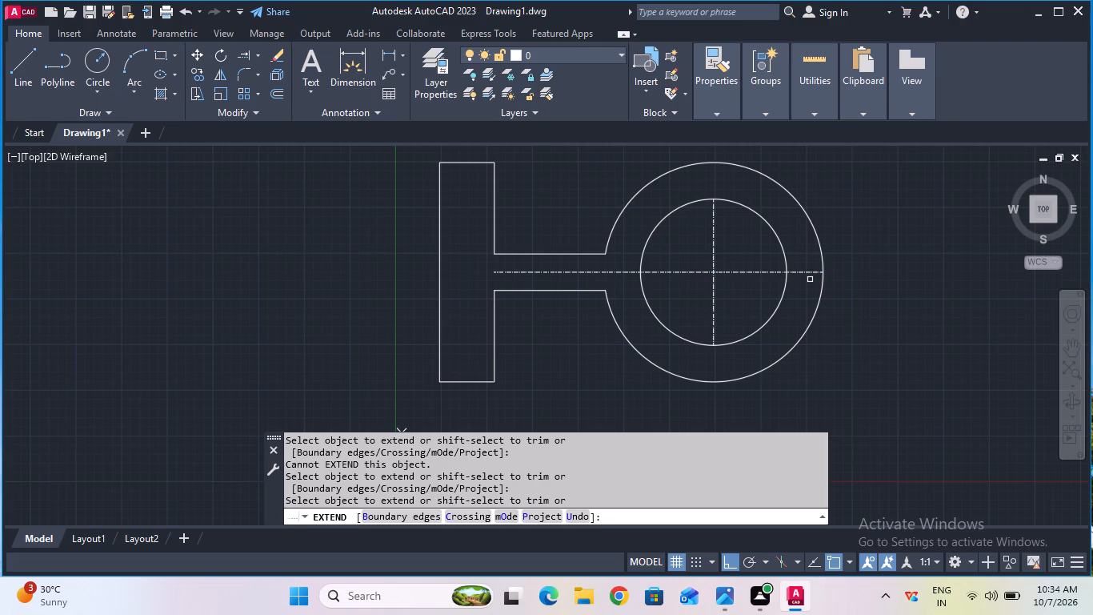
key(Escape)
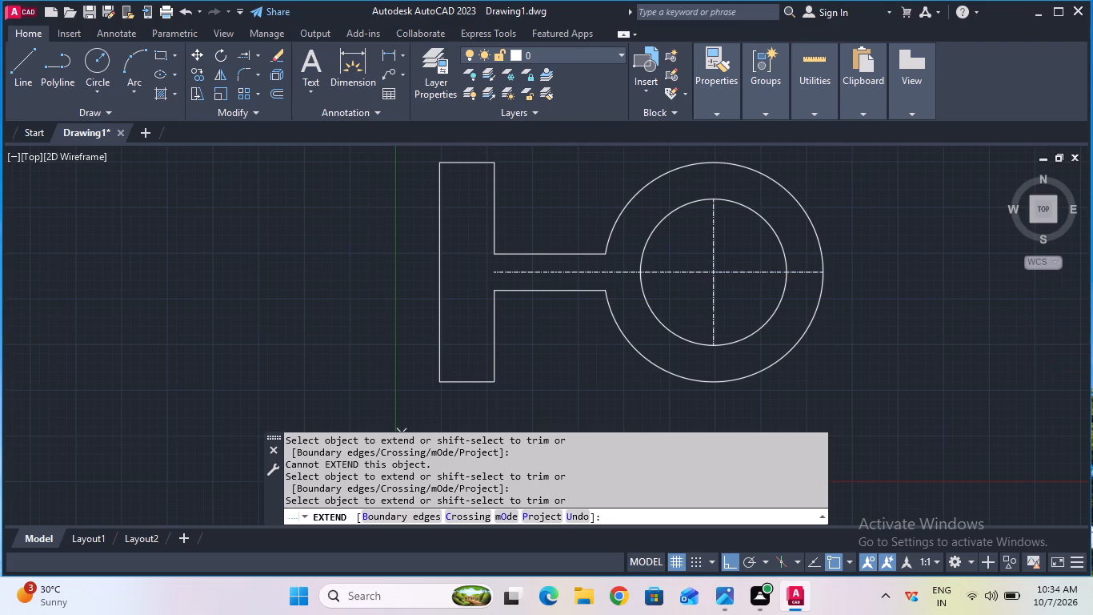
Draw a 25 mm horizontal line outward from the outer circle's right quadrant for the rib.
click(38, 60)
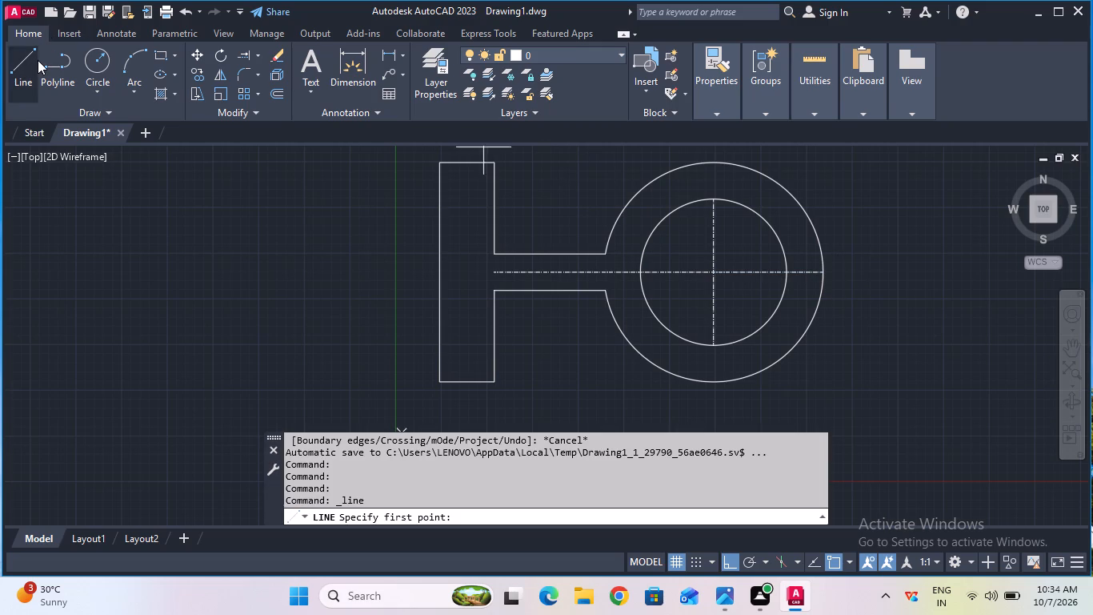
double_click(819, 271)
text(25)
key(Return)
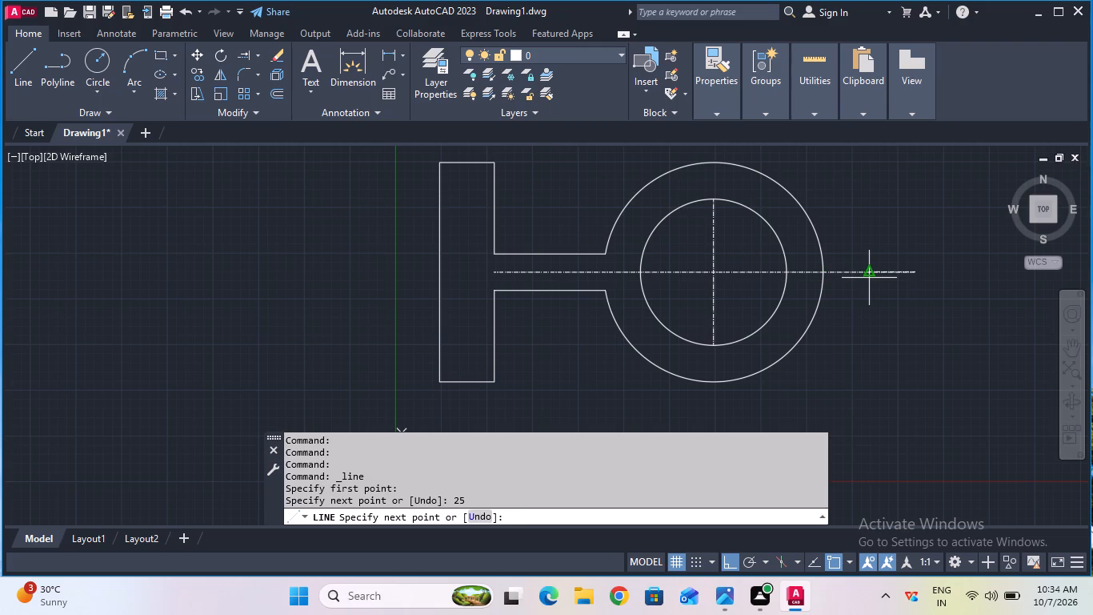
key(Escape)
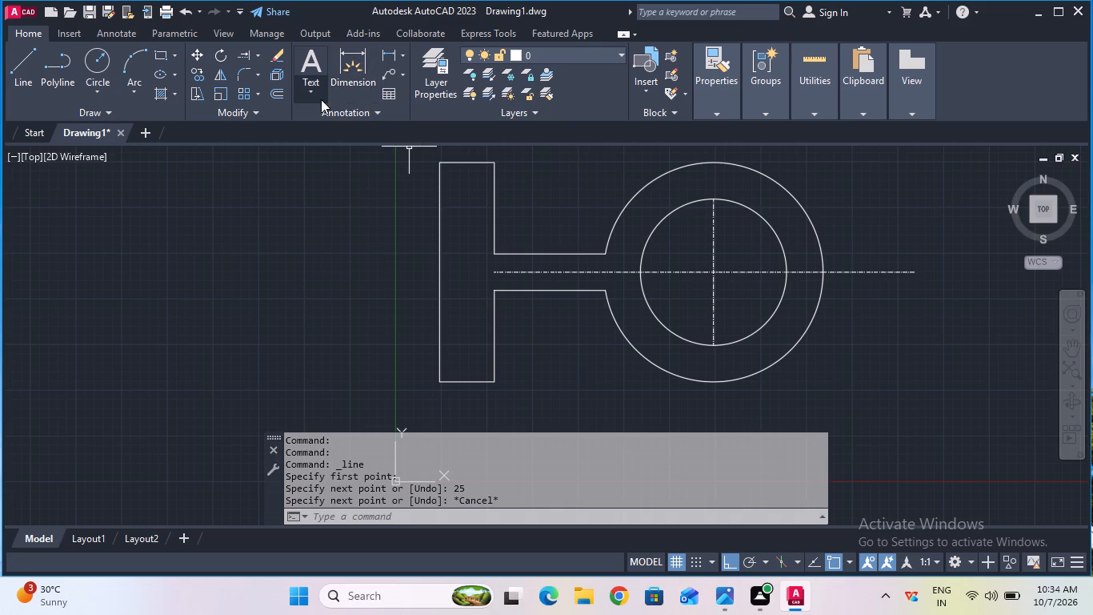
Copy the 25 mm line 5 mm above and 5 mm below itself as the rib's edges.
click(194, 80)
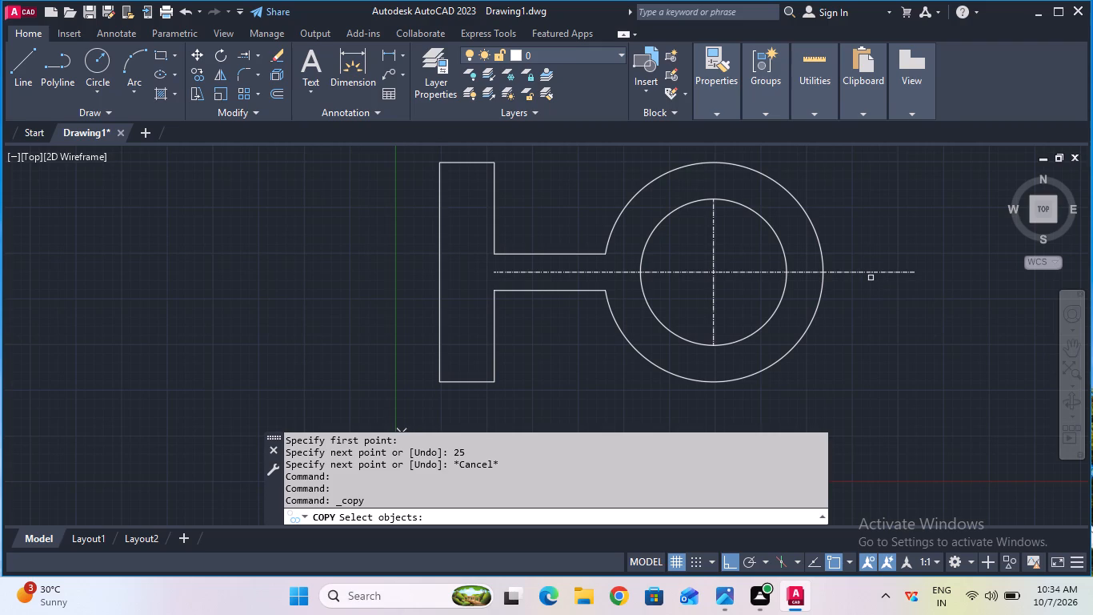
click(871, 272)
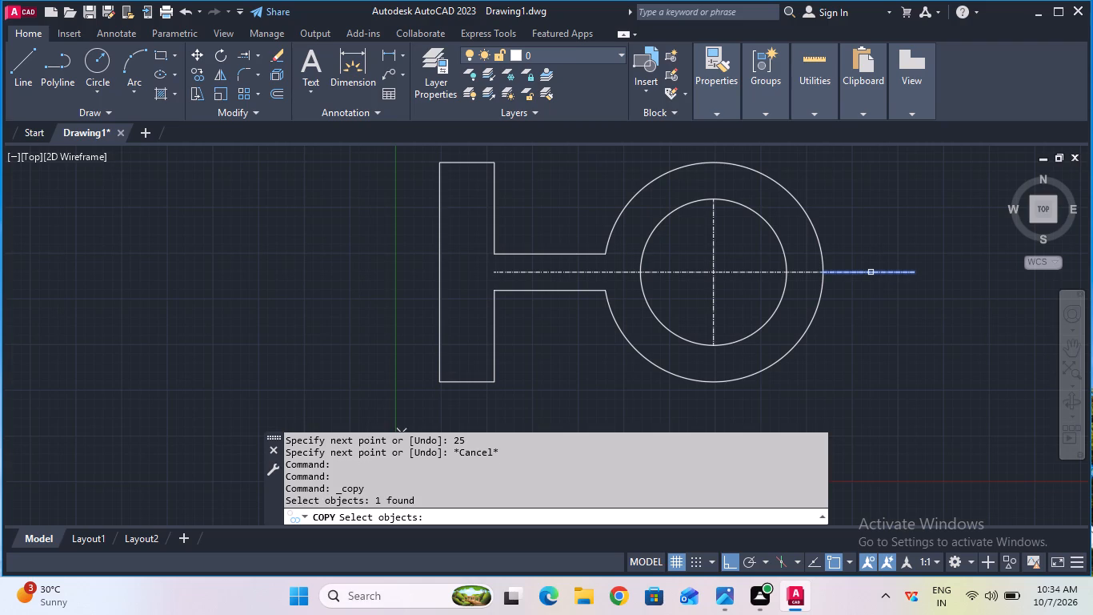
key(Return)
click(871, 272)
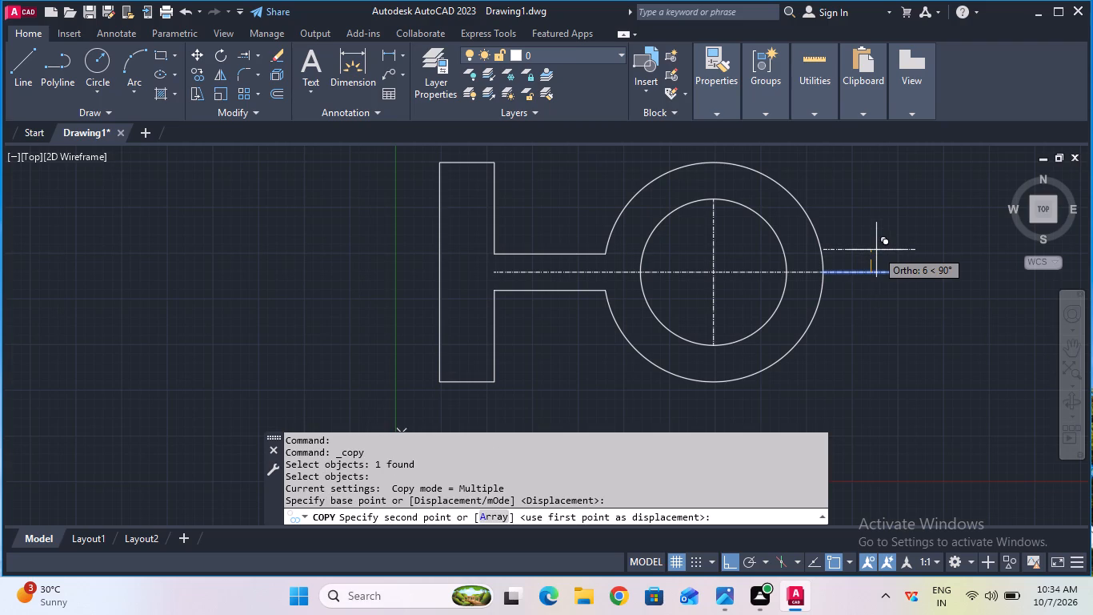
key(5)
key(Return)
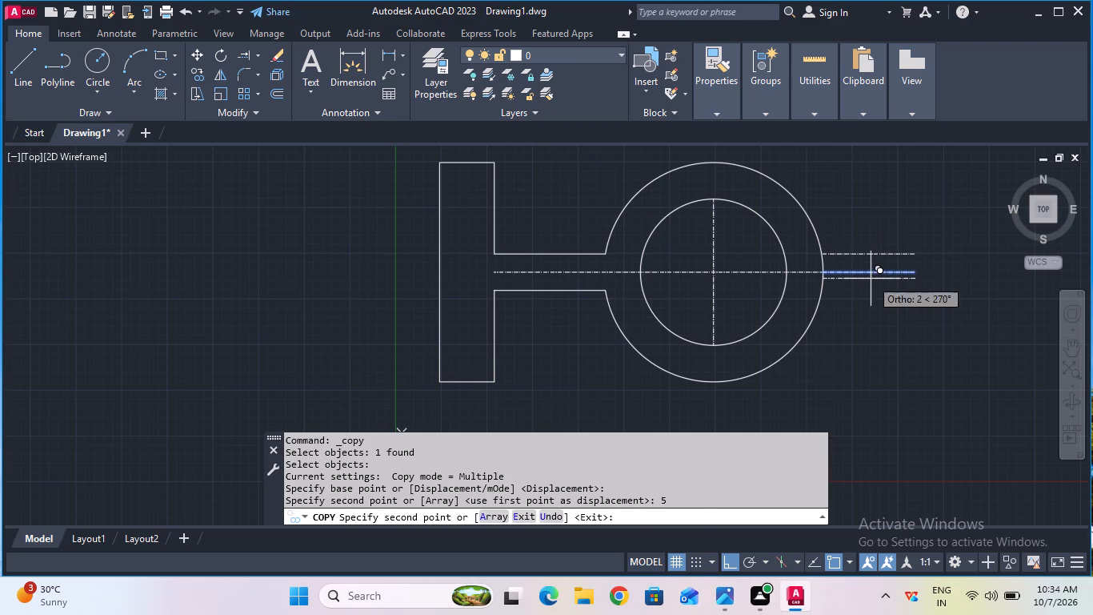
key(5)
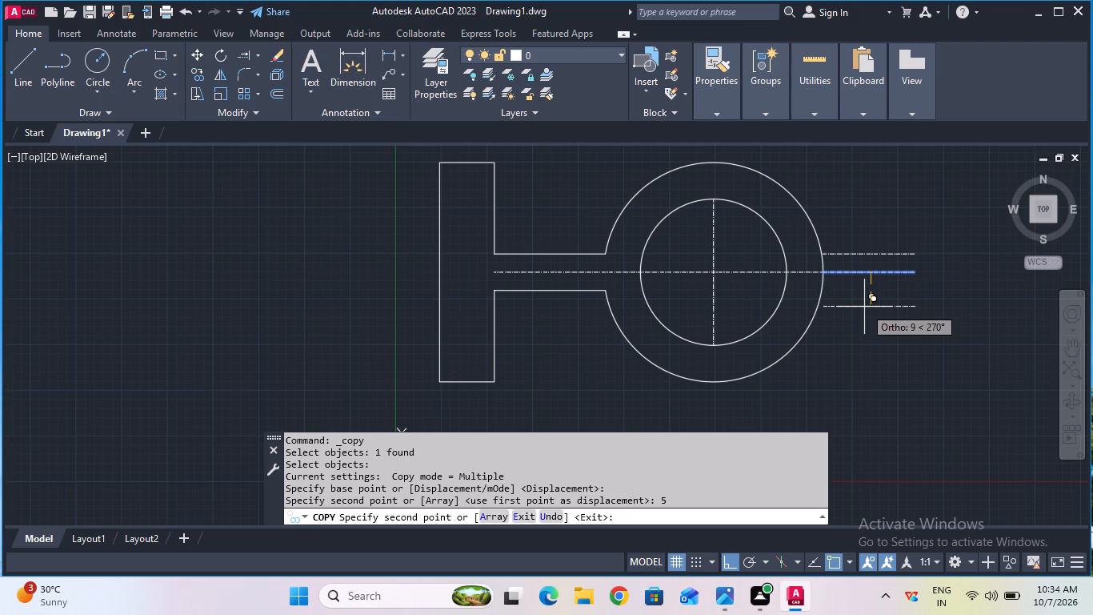
key(Return)
key(Escape)
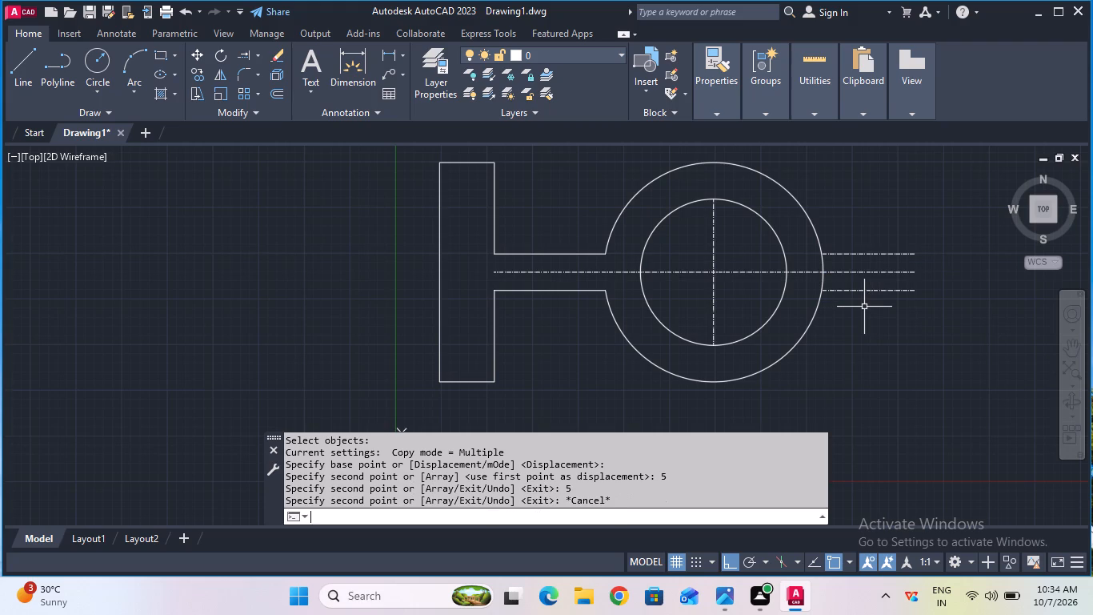
Trim away the centre line between the two circles and the middle 25 mm line between the rib edges.
scroll(864, 307, up, 2)
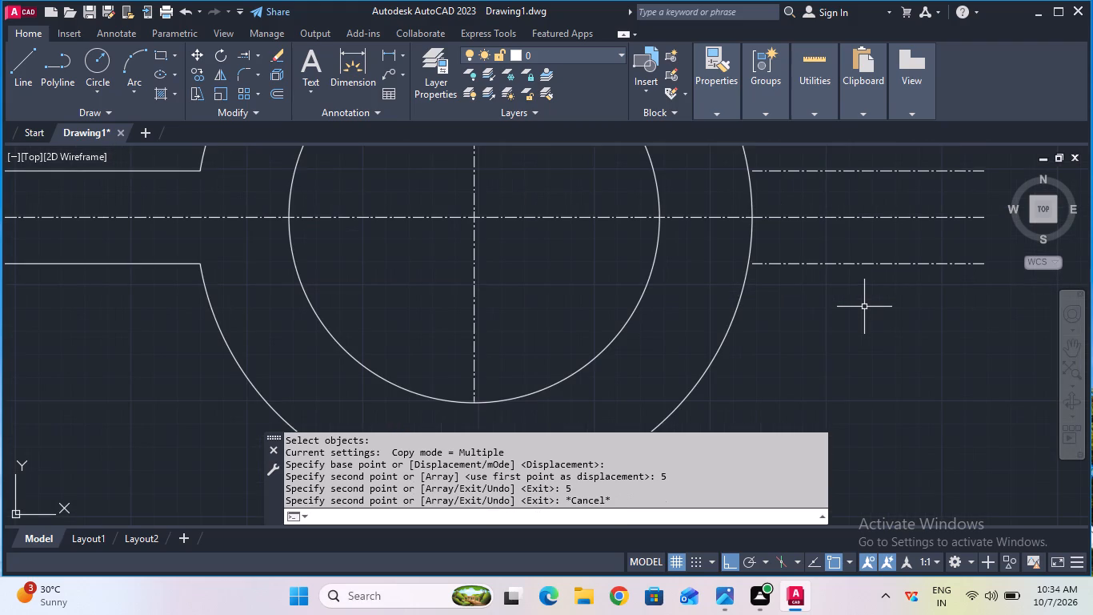
click(260, 61)
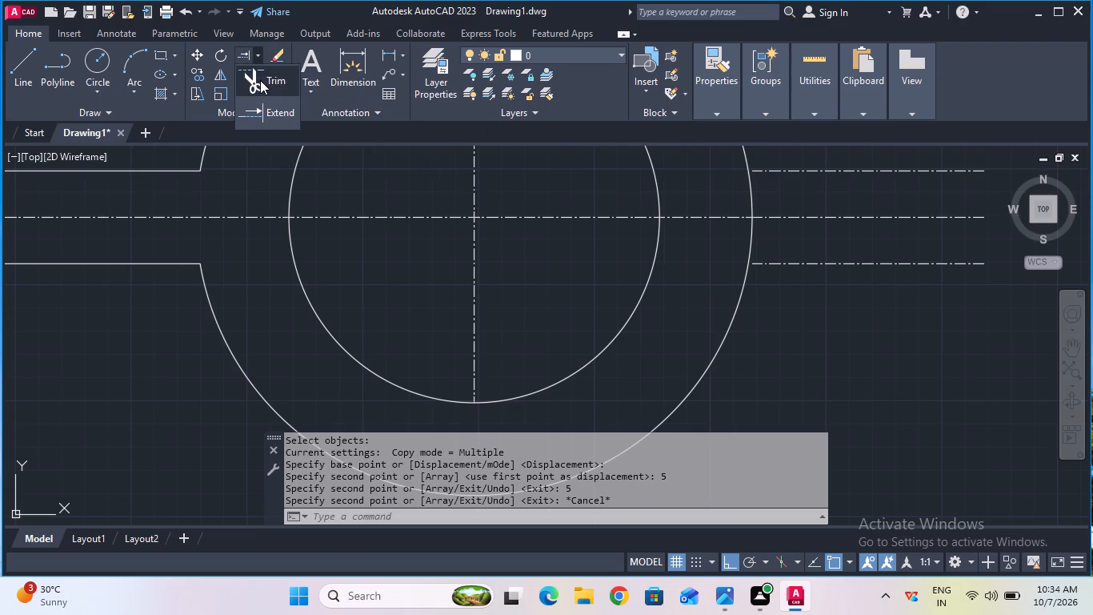
click(260, 80)
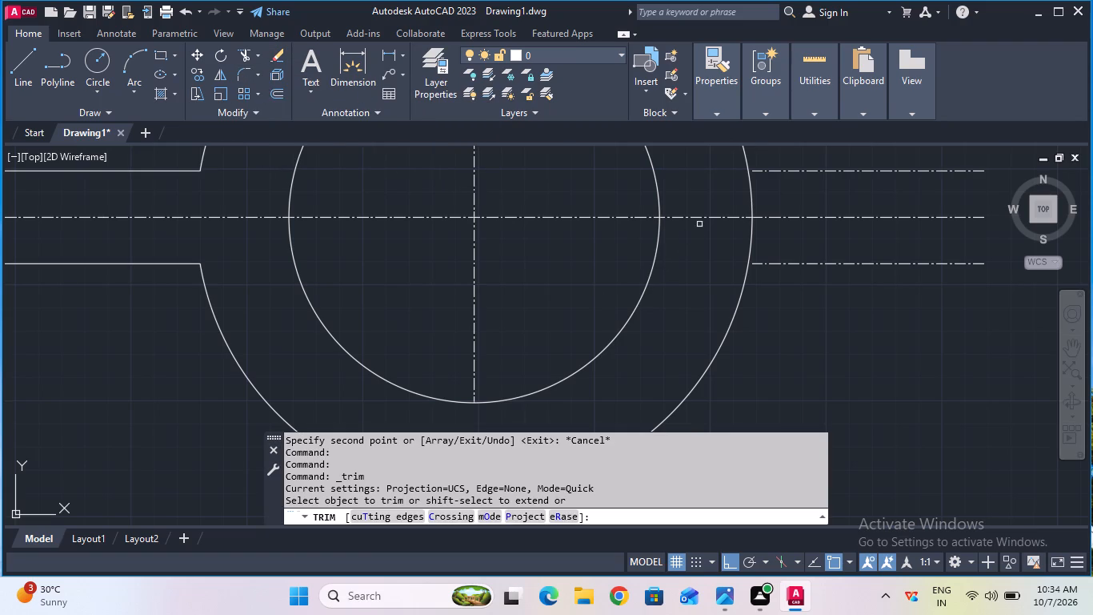
click(705, 219)
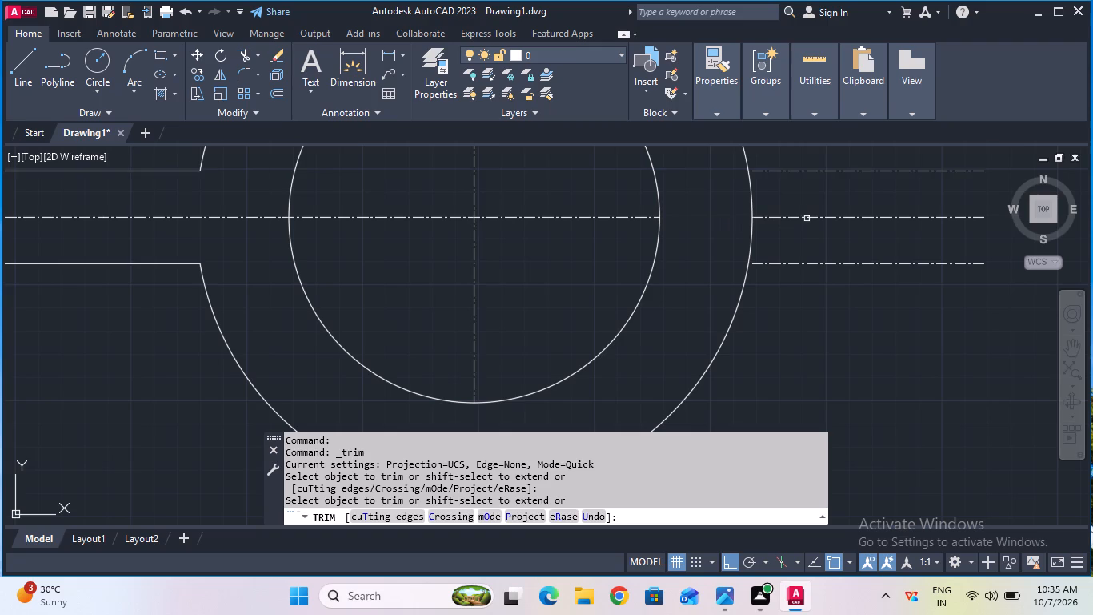
click(807, 219)
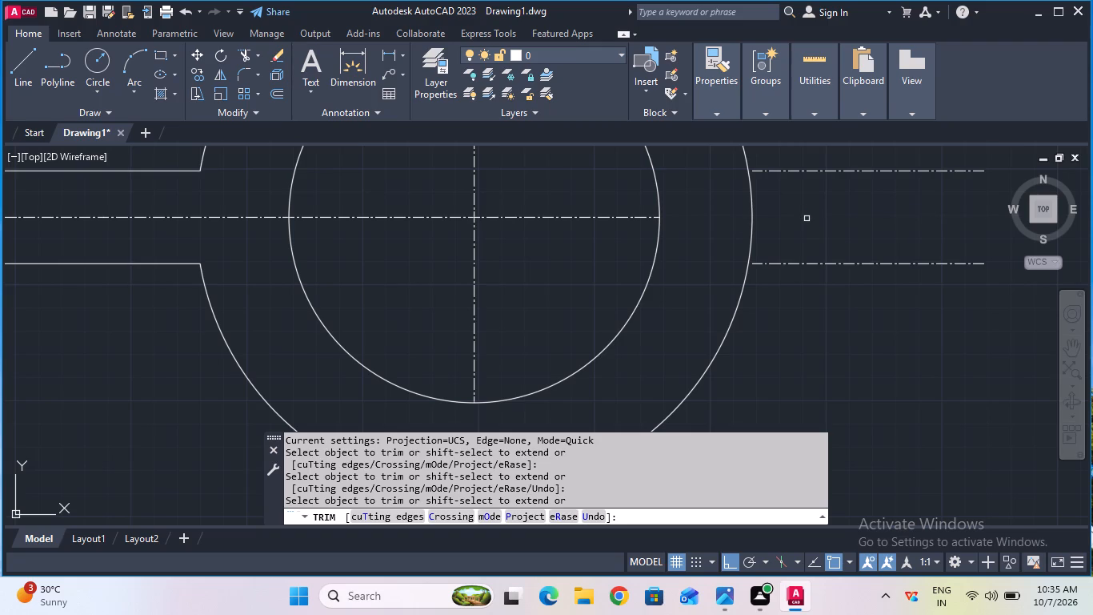
Extend the rib's upper and lower edge lines inward to meet the outer circle.
key(Escape)
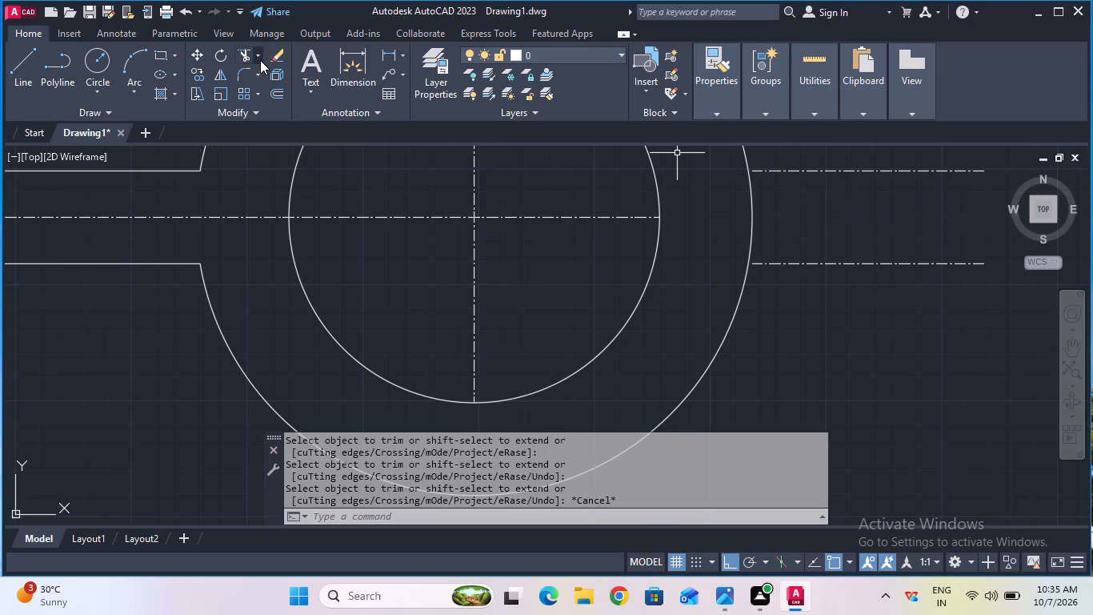
click(260, 60)
click(265, 103)
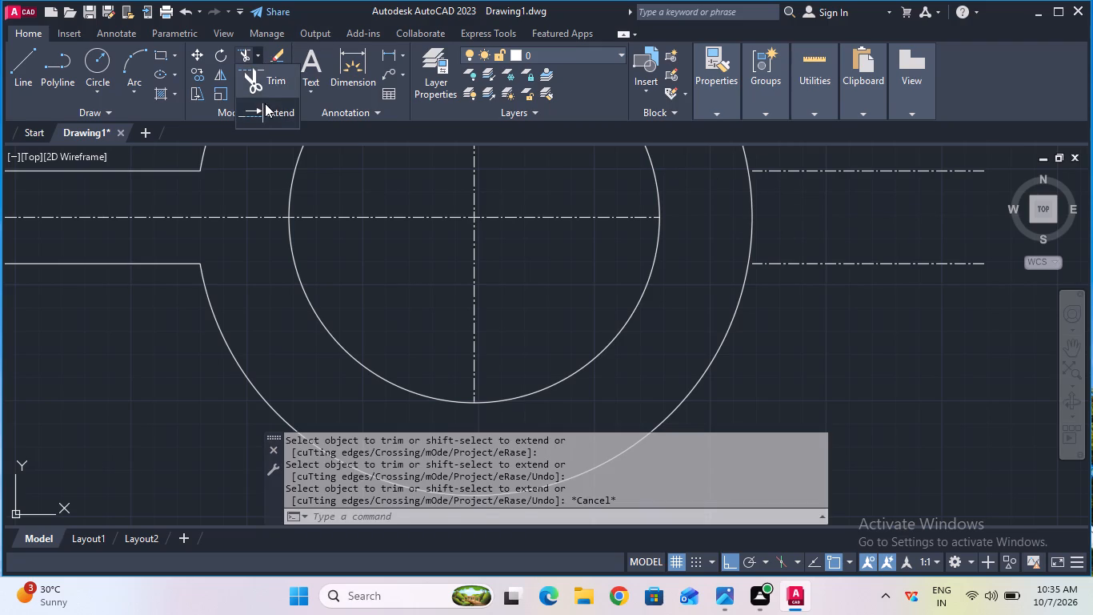
click(771, 171)
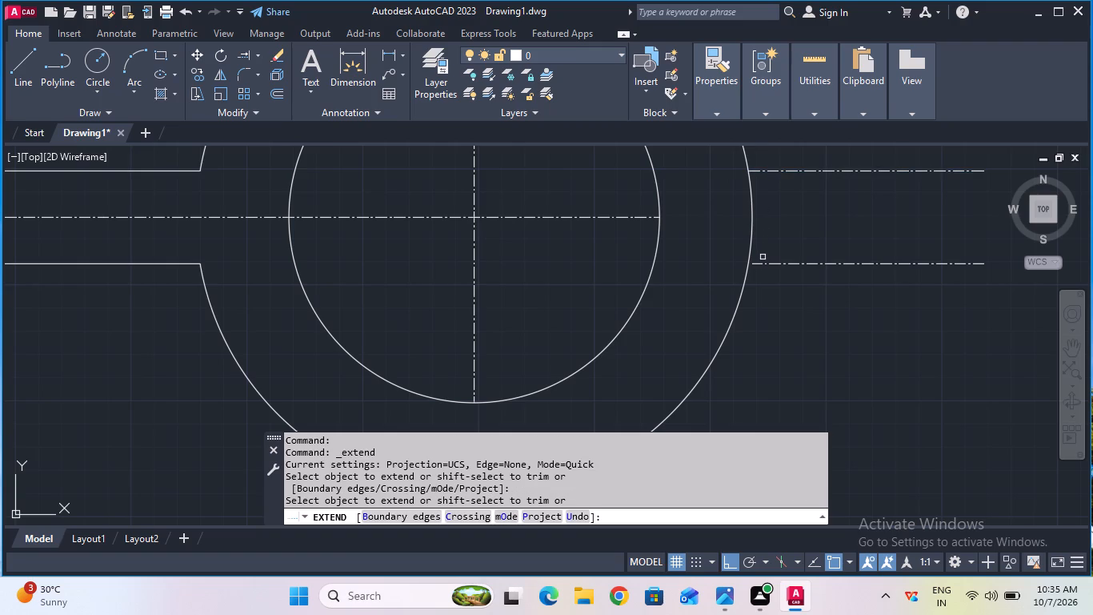
click(761, 265)
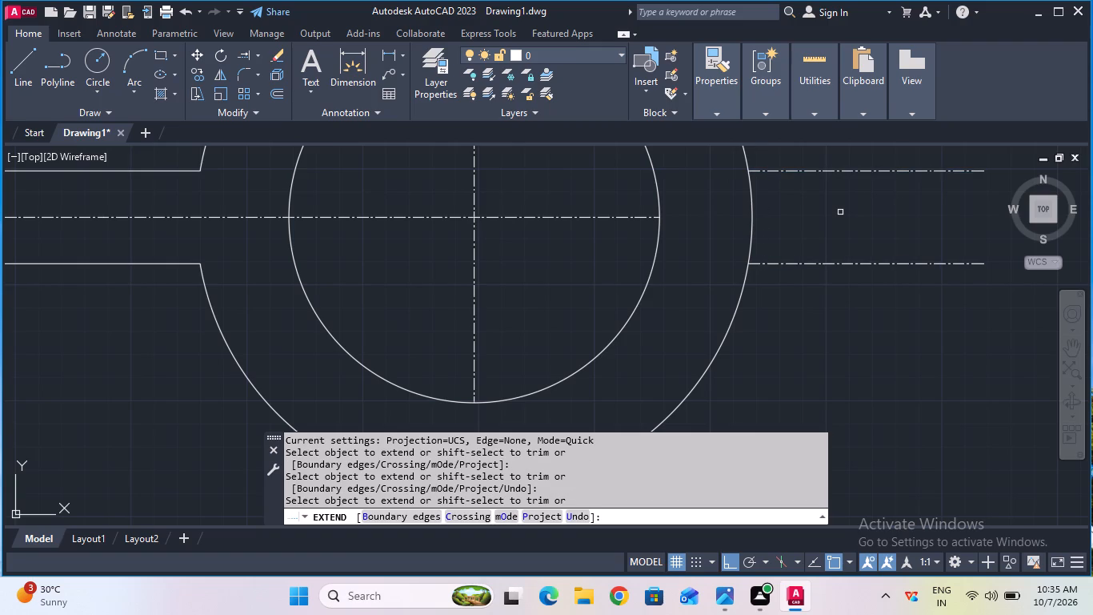
key(Escape)
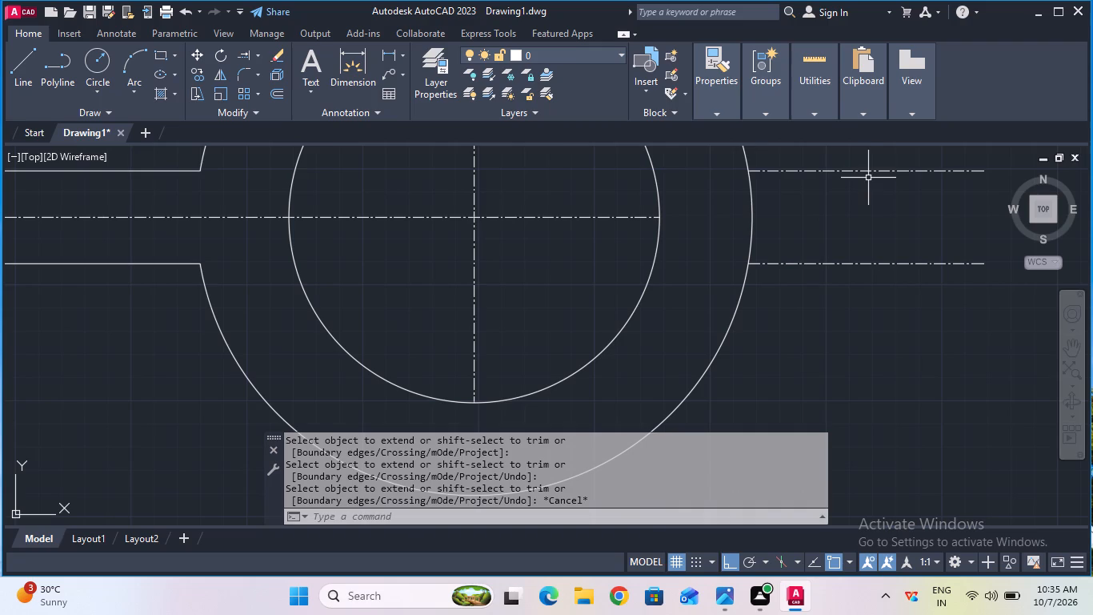
Change the linetype of the rib's lower edge line to ByBlock.
scroll(868, 179, up, 1)
scroll(868, 179, down, 3)
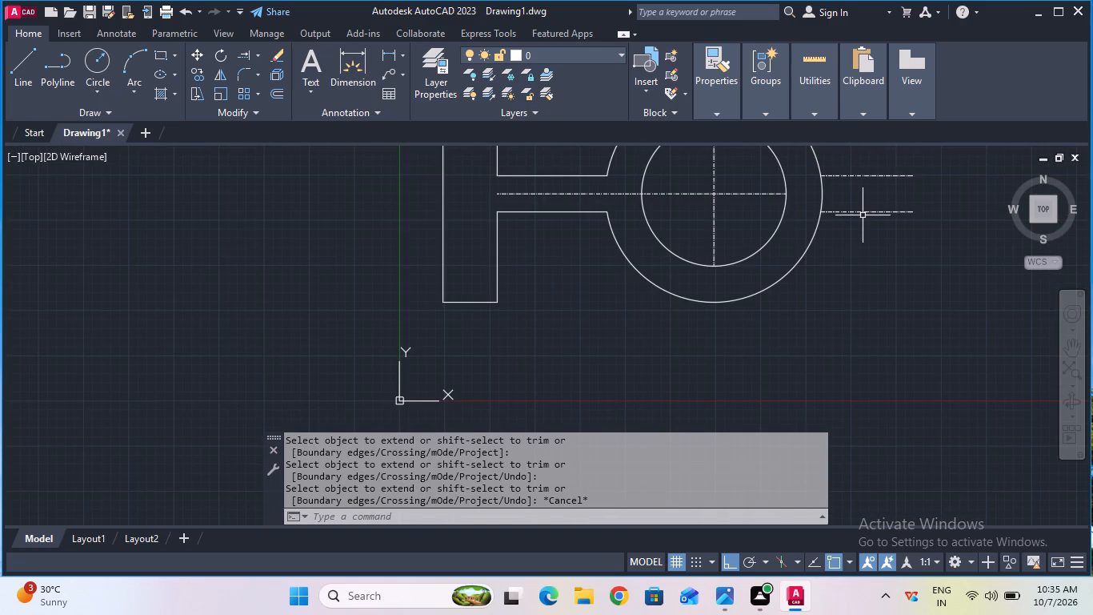
click(863, 215)
click(858, 240)
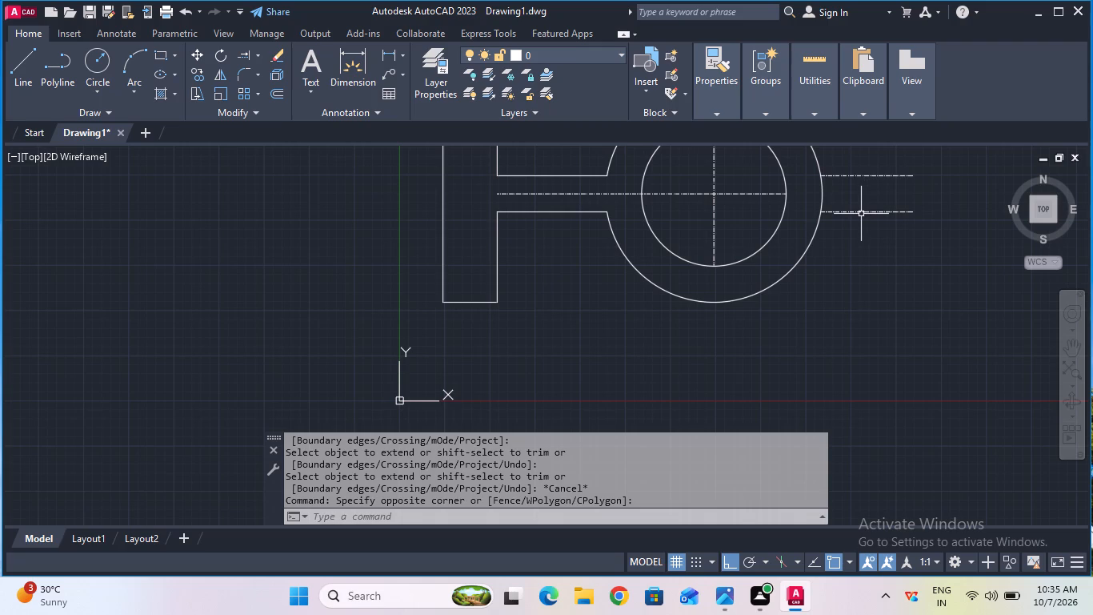
click(861, 214)
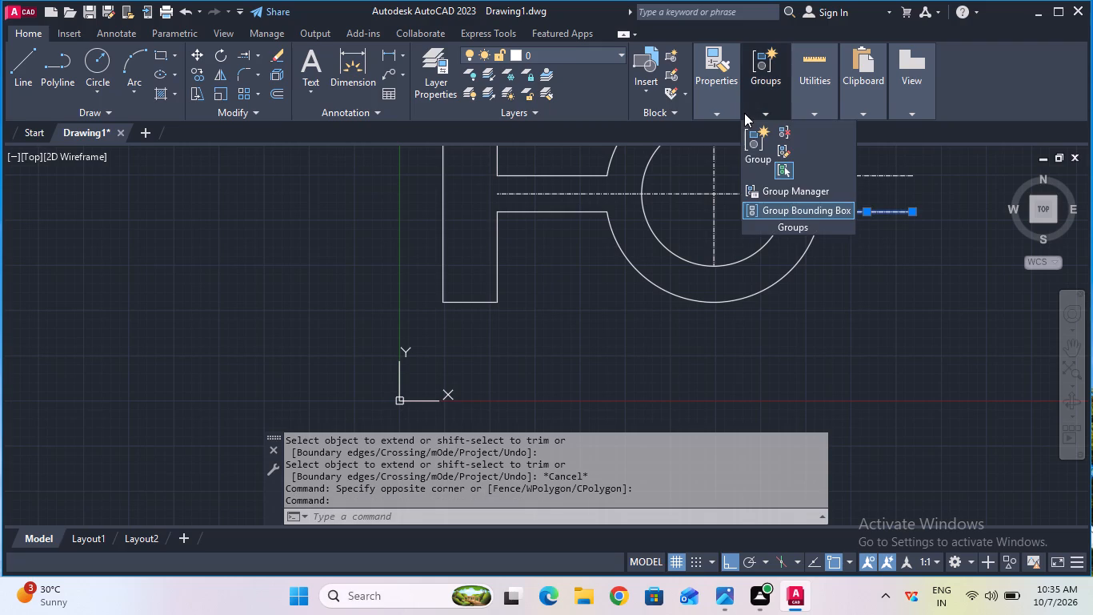
click(778, 169)
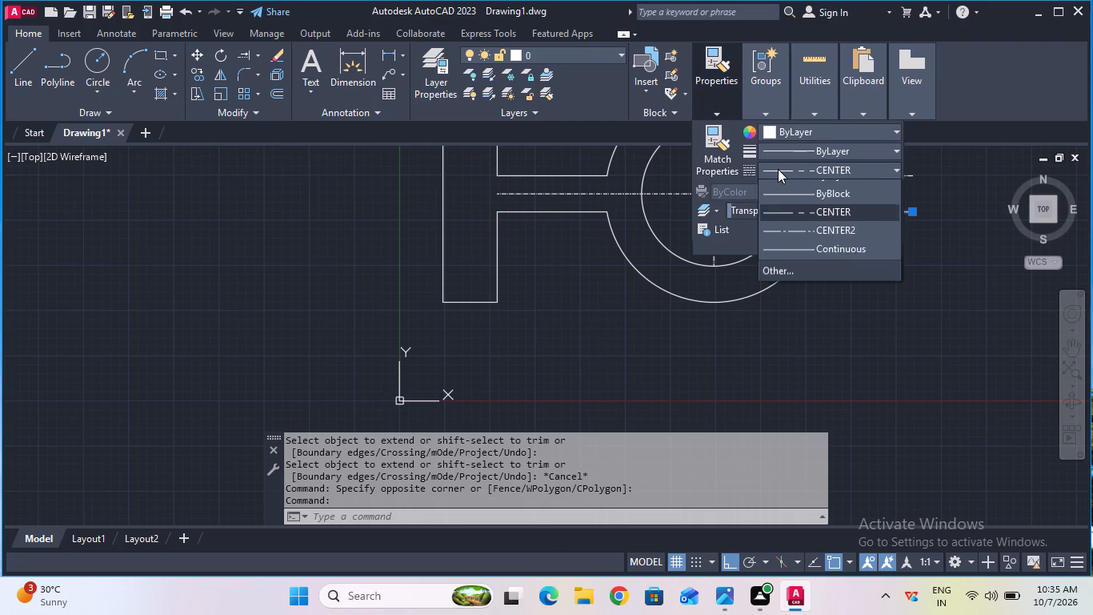
click(791, 211)
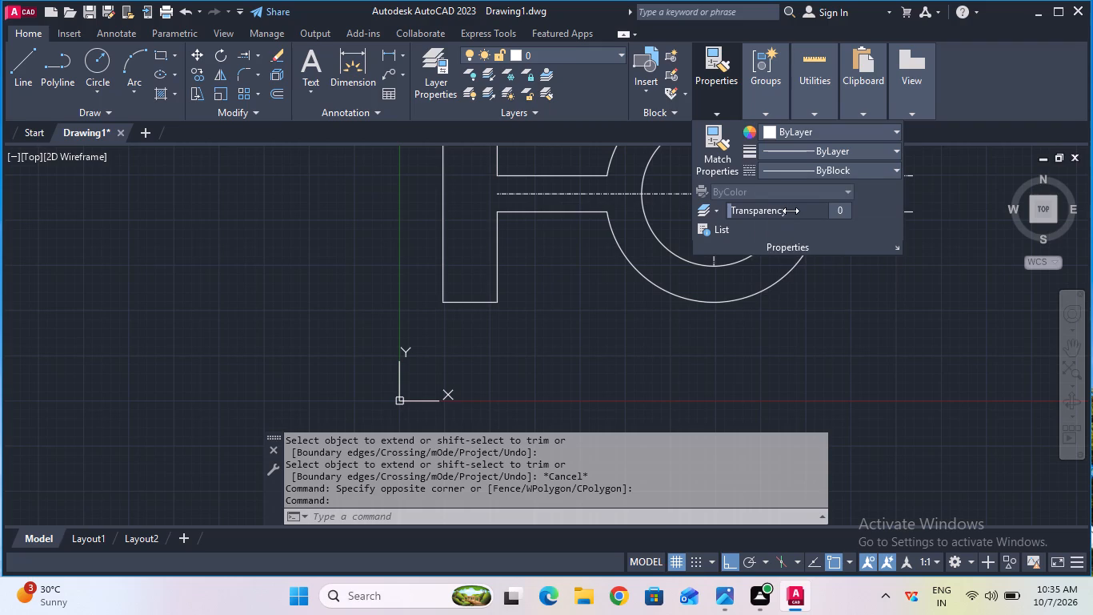
click(972, 197)
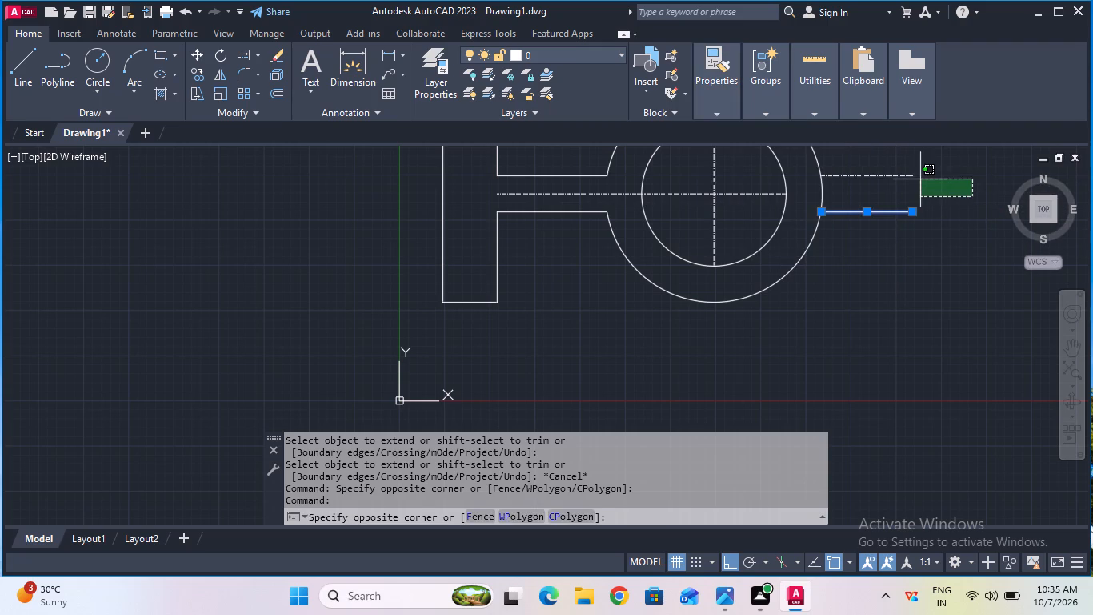
click(918, 179)
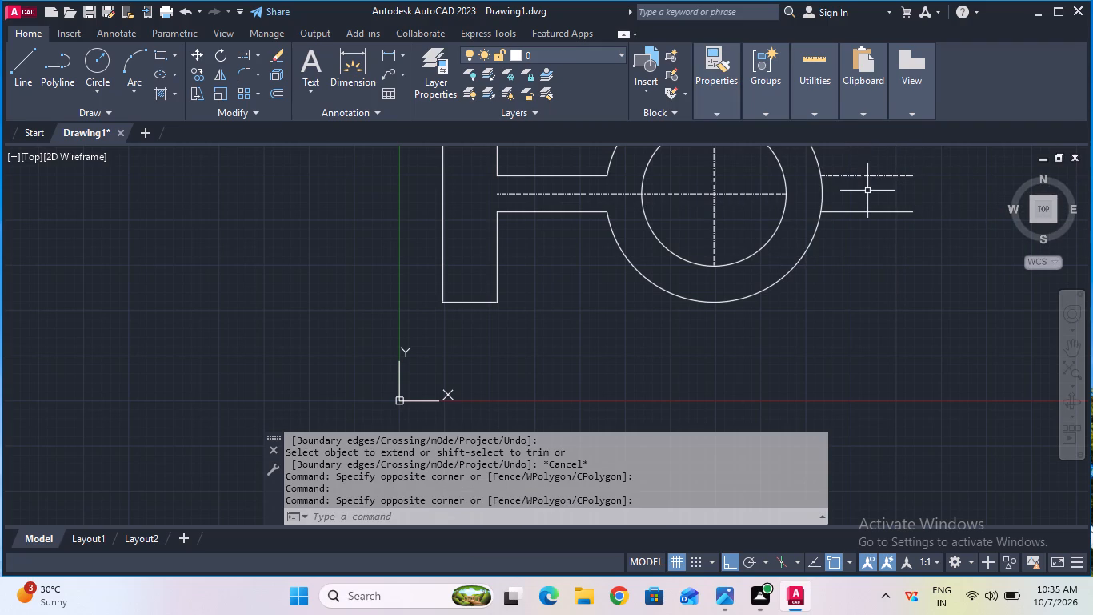
Change the linetype of the rib's upper edge line to ByBlock.
click(871, 181)
click(873, 167)
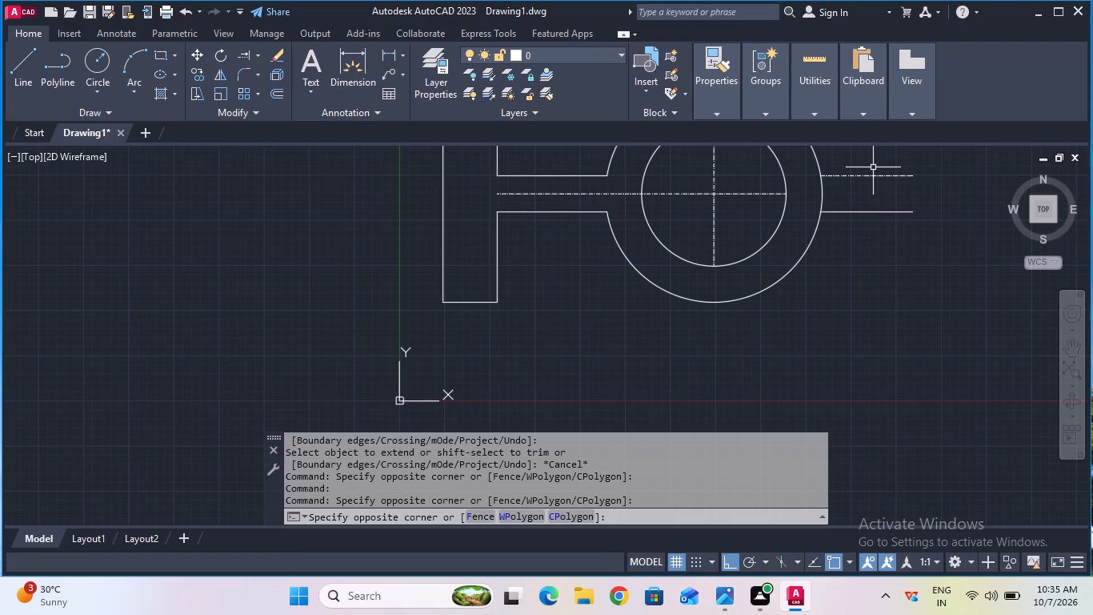
scroll(873, 167, up, 1)
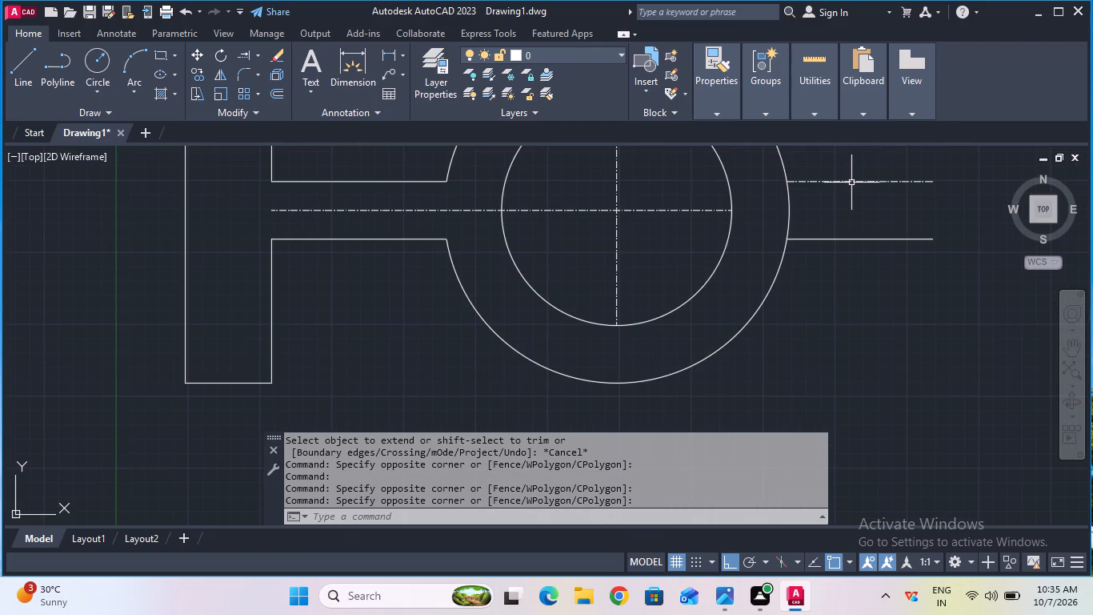
click(851, 183)
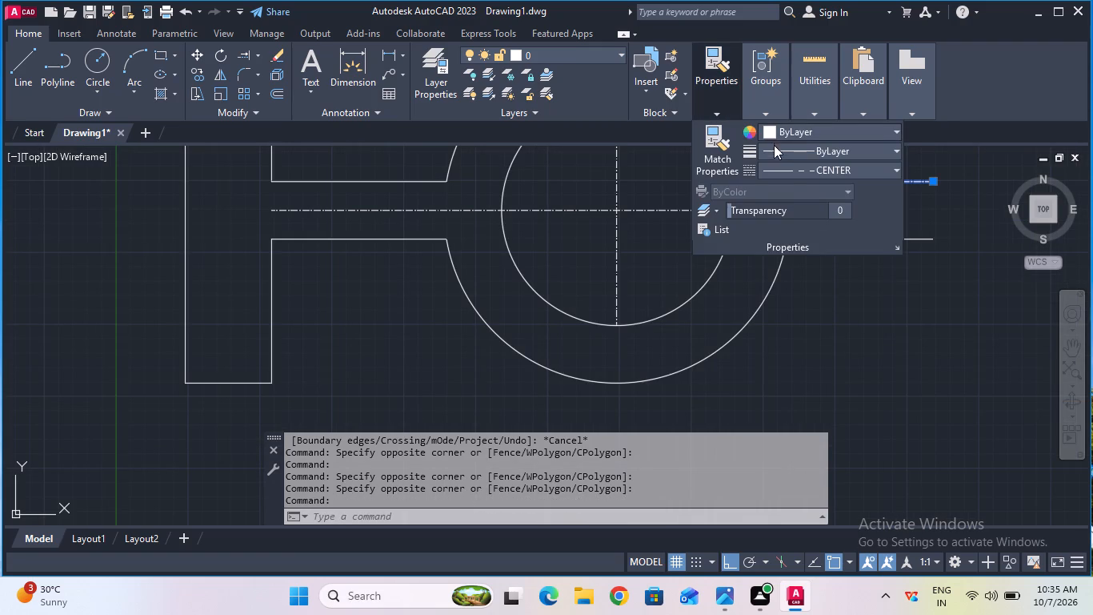
click(791, 167)
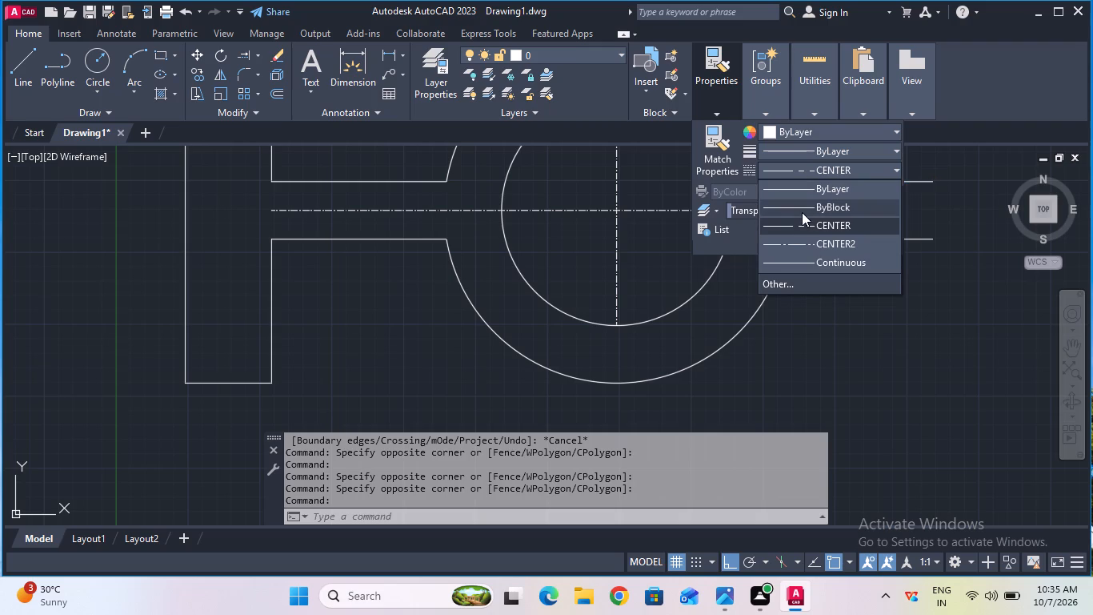
click(802, 212)
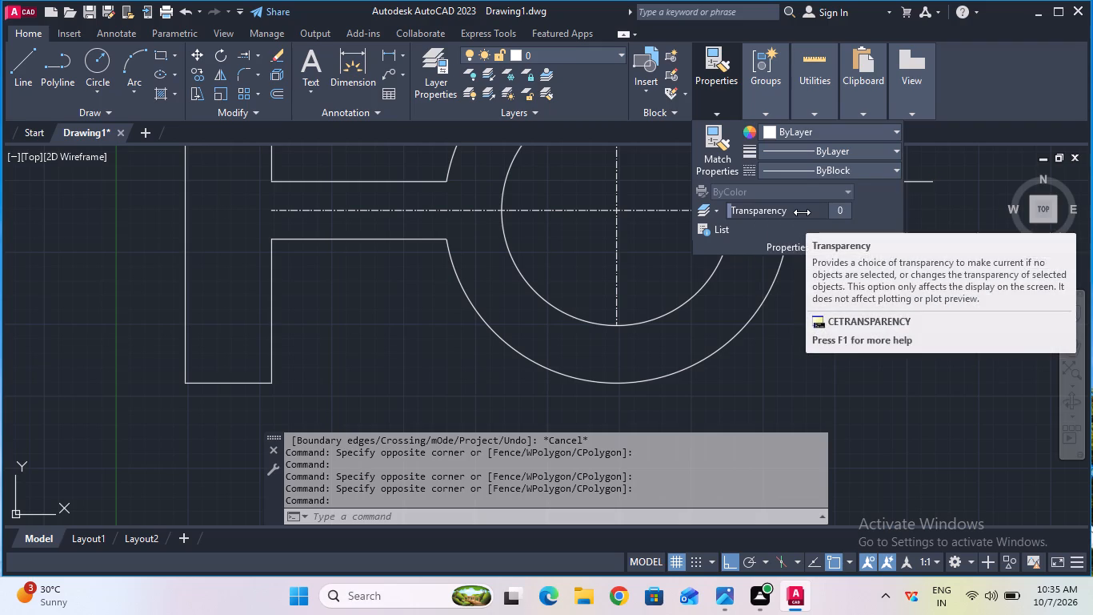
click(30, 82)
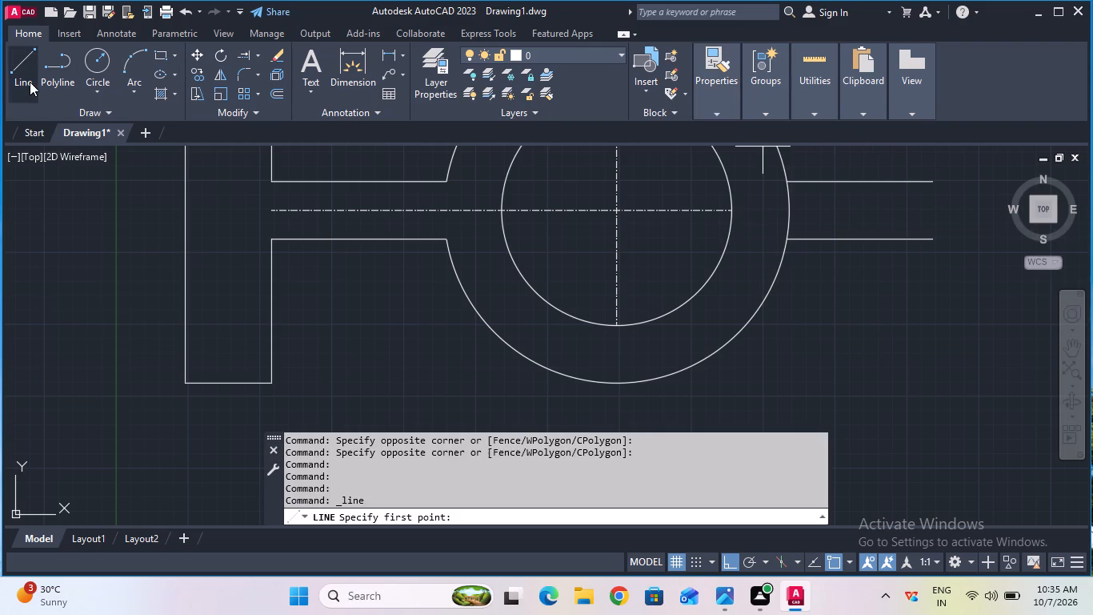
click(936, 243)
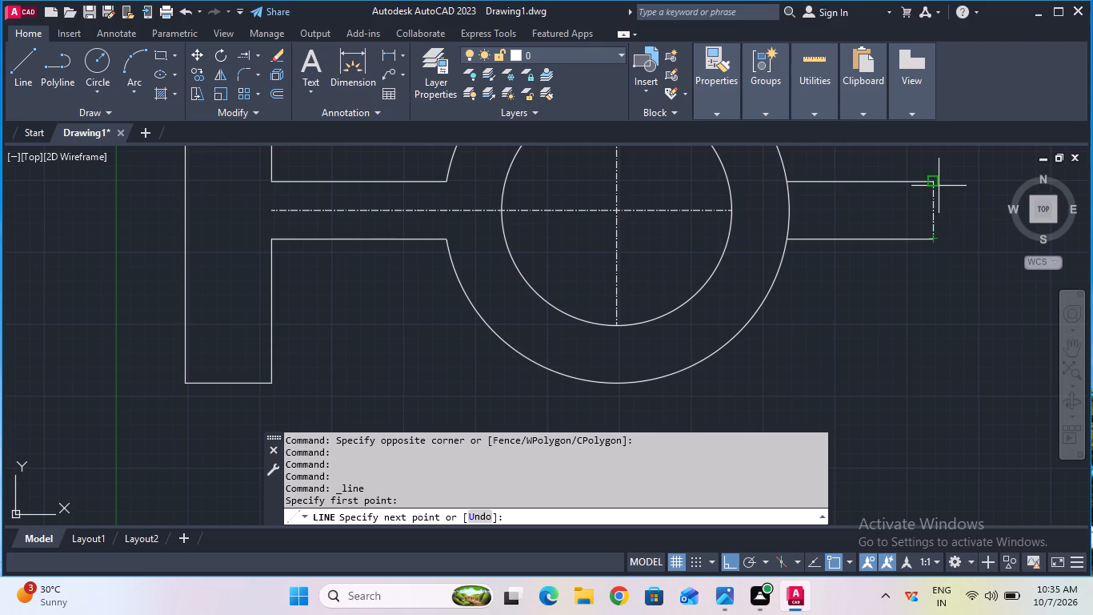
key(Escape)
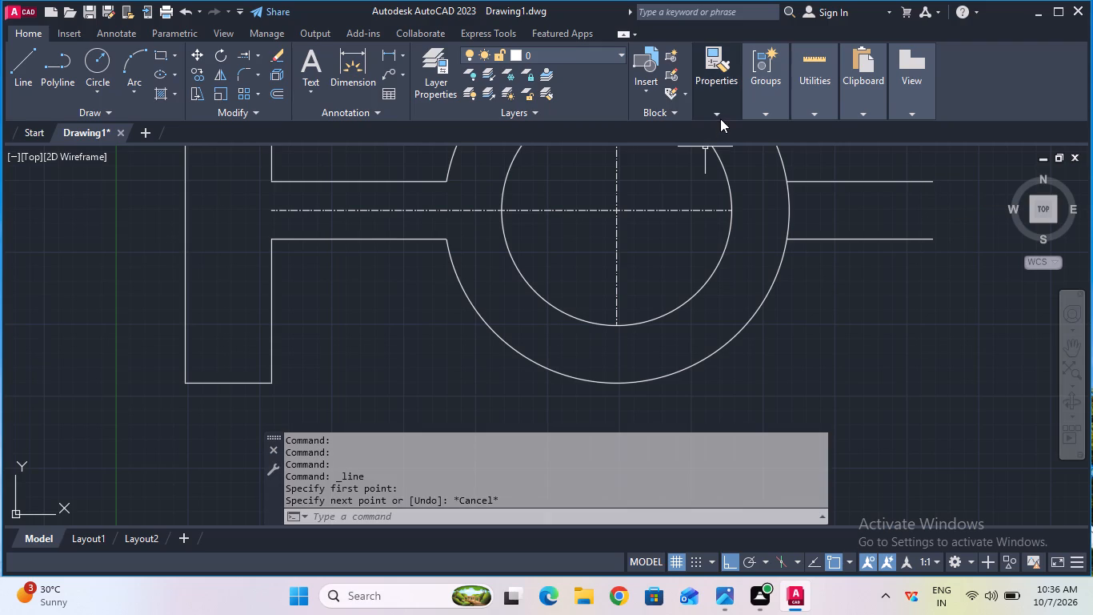
Set the current linetype to ByBlock and close the rib's outer end with a vertical line between its two edges.
click(720, 119)
click(781, 167)
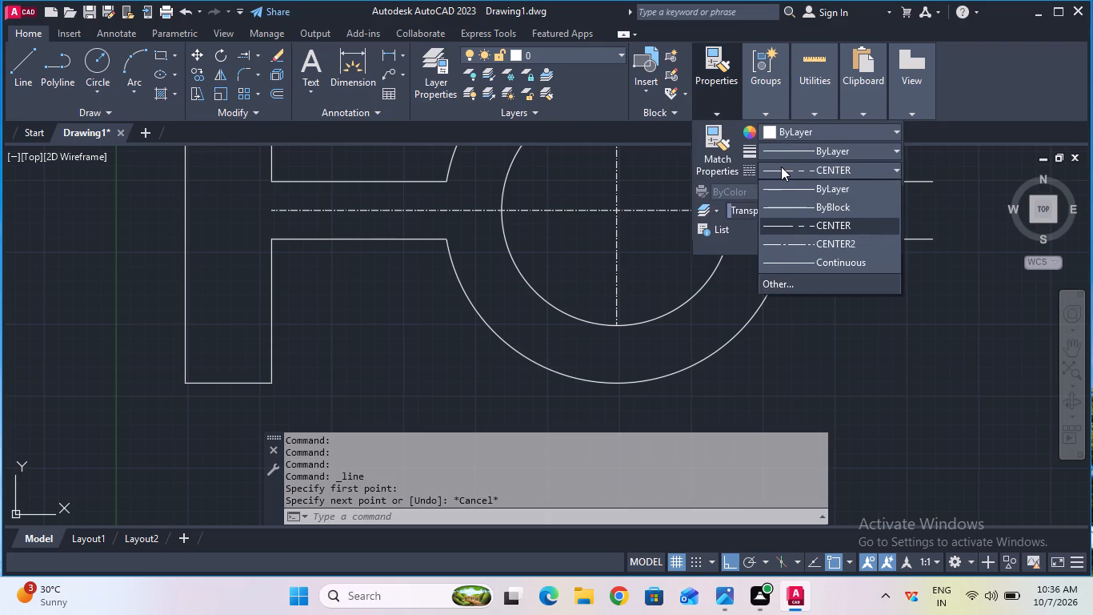
click(786, 208)
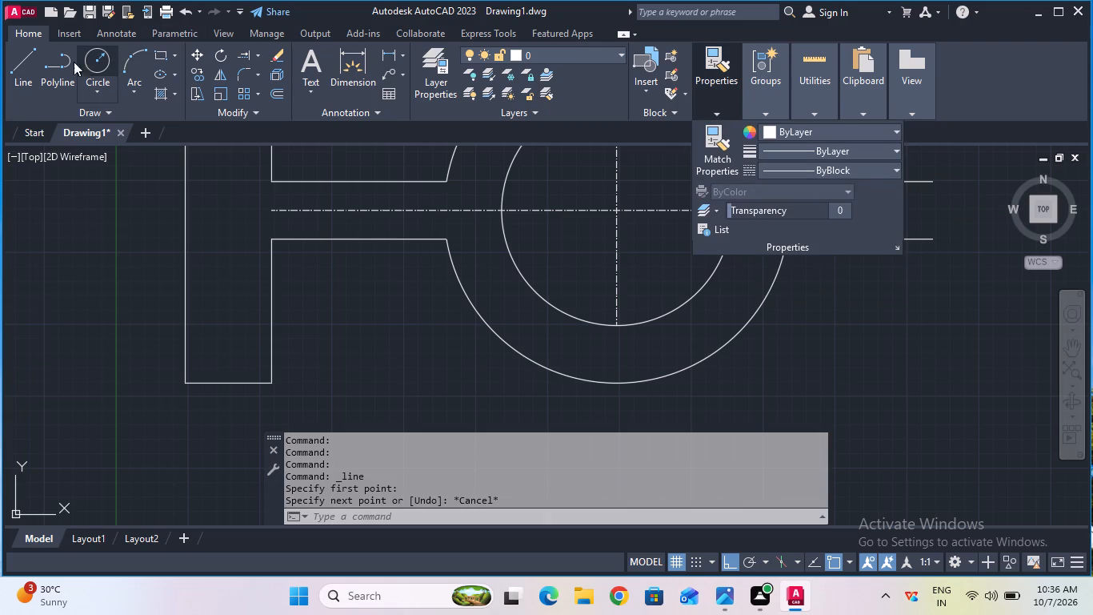
click(32, 62)
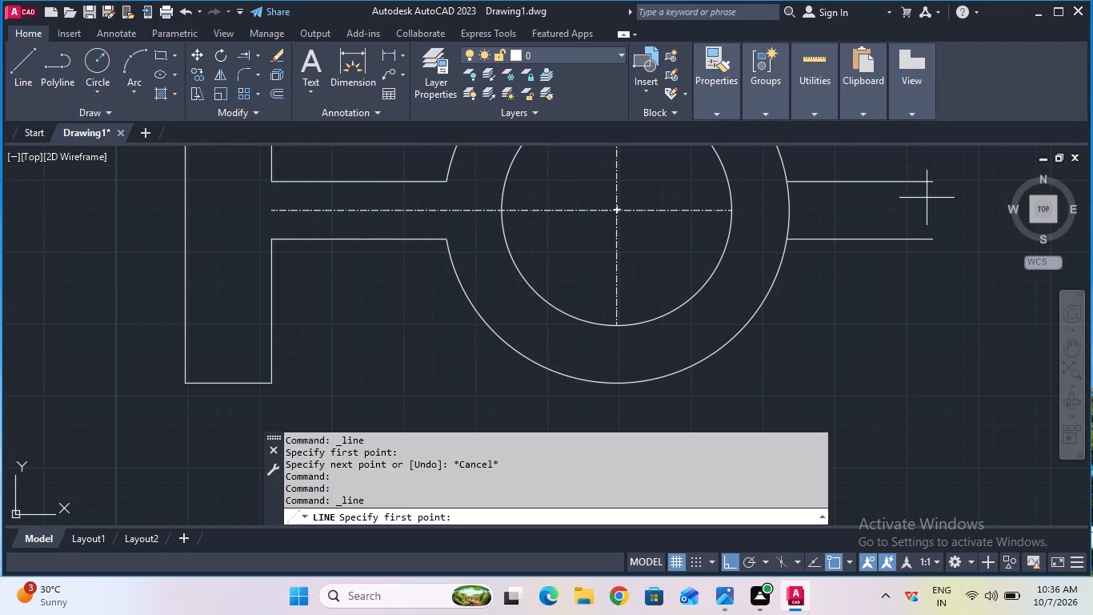
click(933, 184)
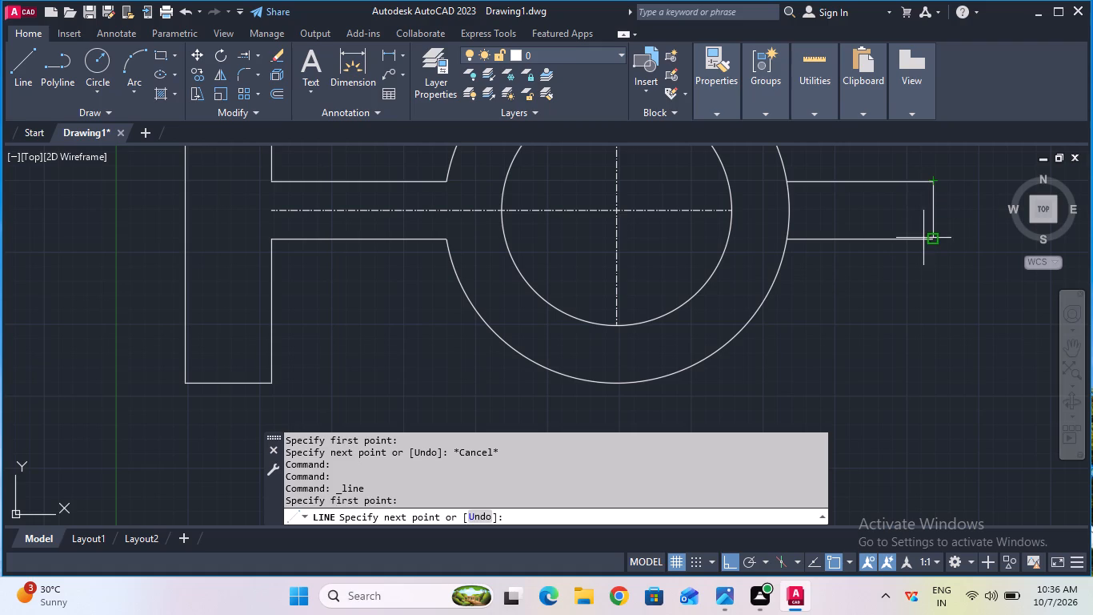
click(935, 238)
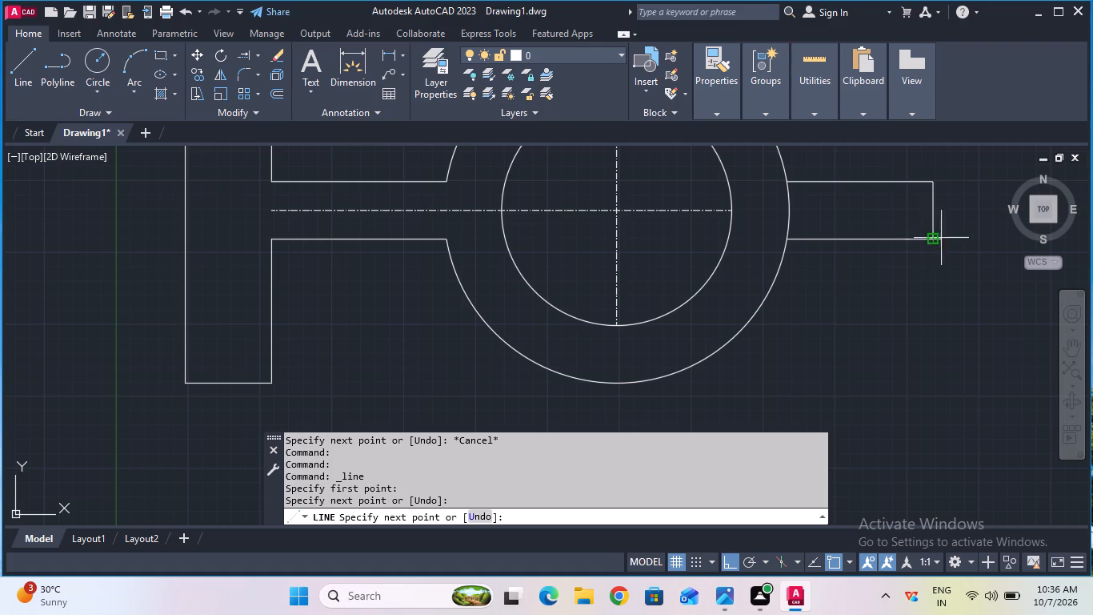
key(Escape)
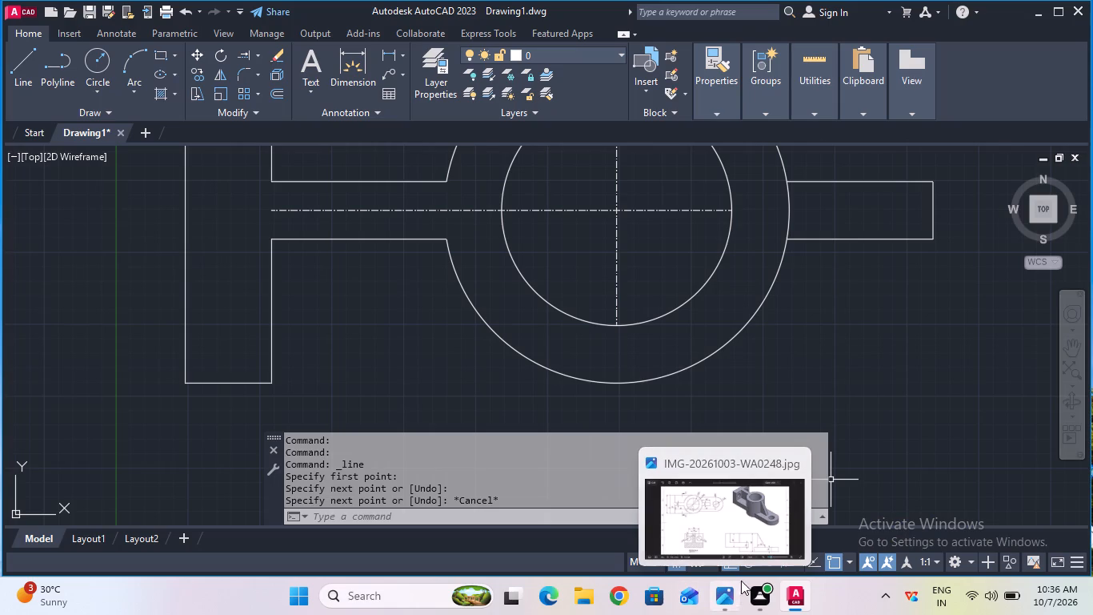
Draw horizontal lines from the upright rectangle's upper and lower inner corners to the outer circle's top and bottom quadrants.
scroll(481, 255, down, 2)
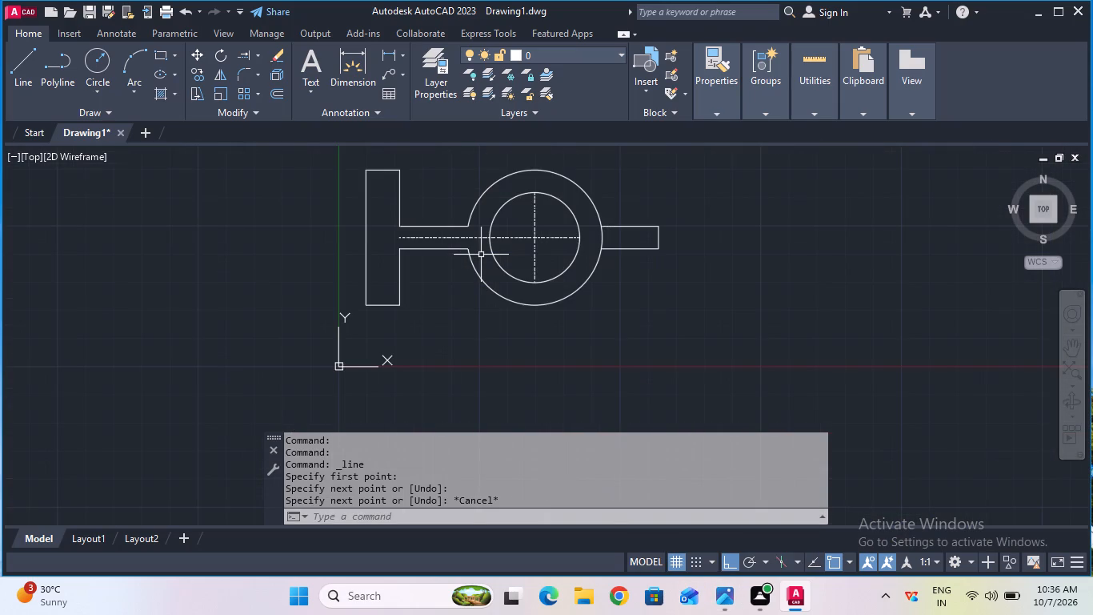
click(25, 83)
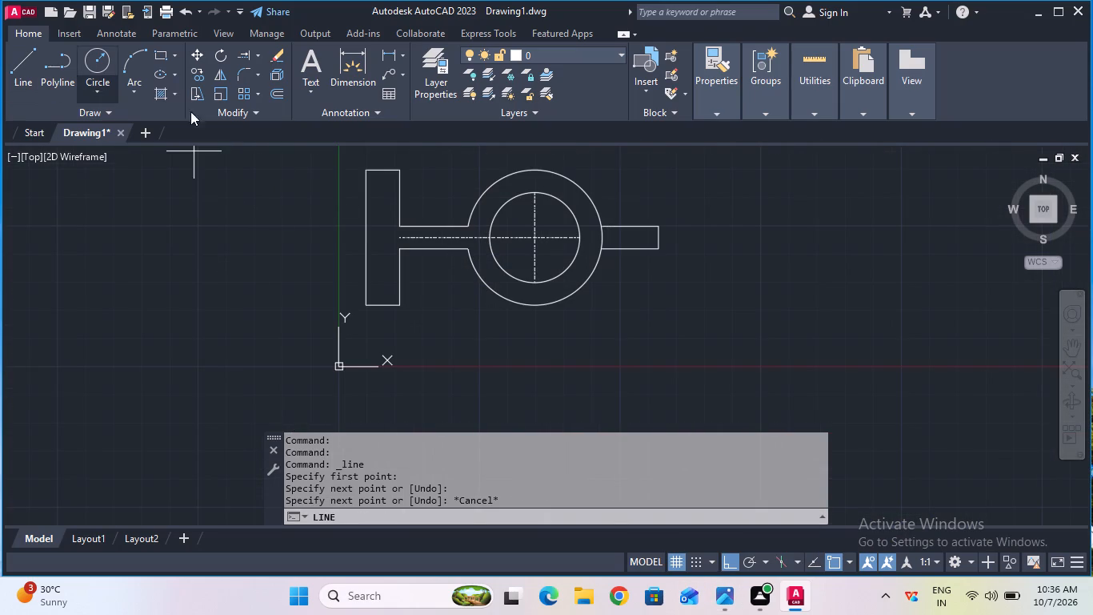
click(395, 165)
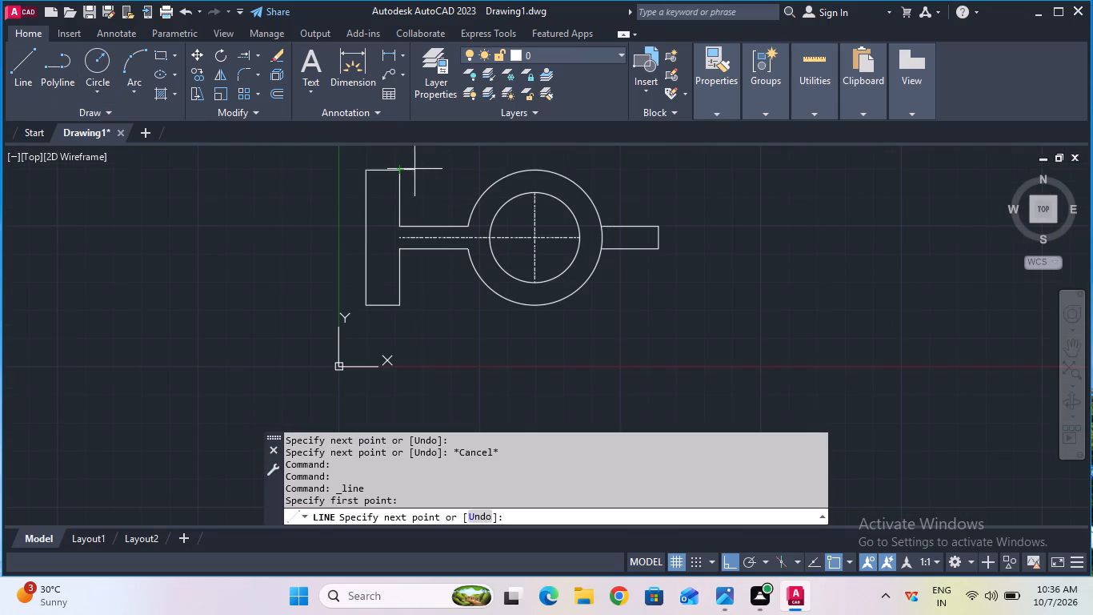
click(536, 174)
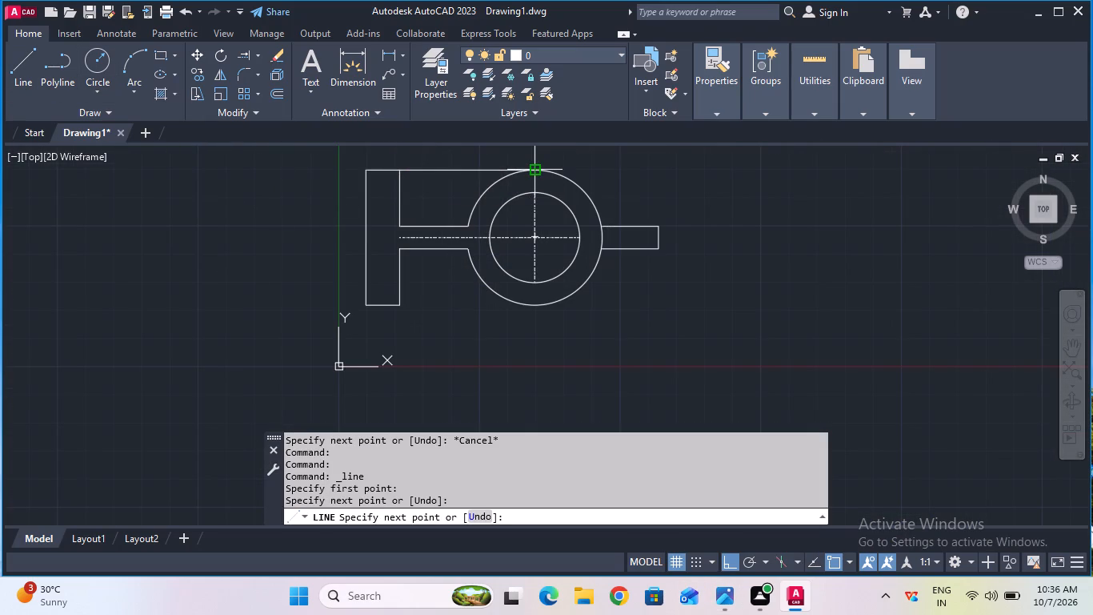
key(Escape)
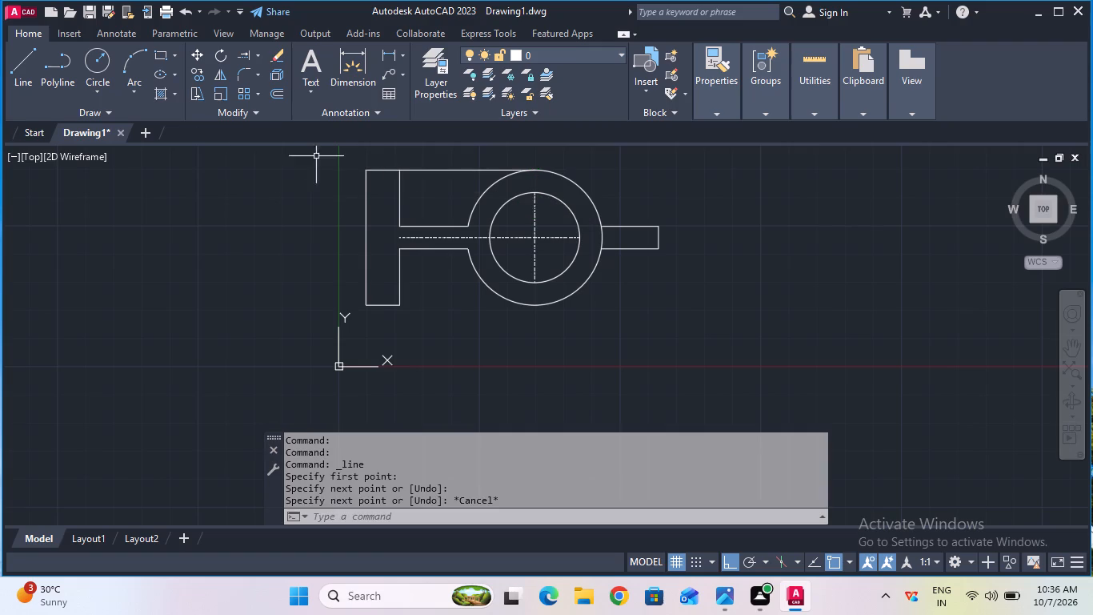
click(35, 70)
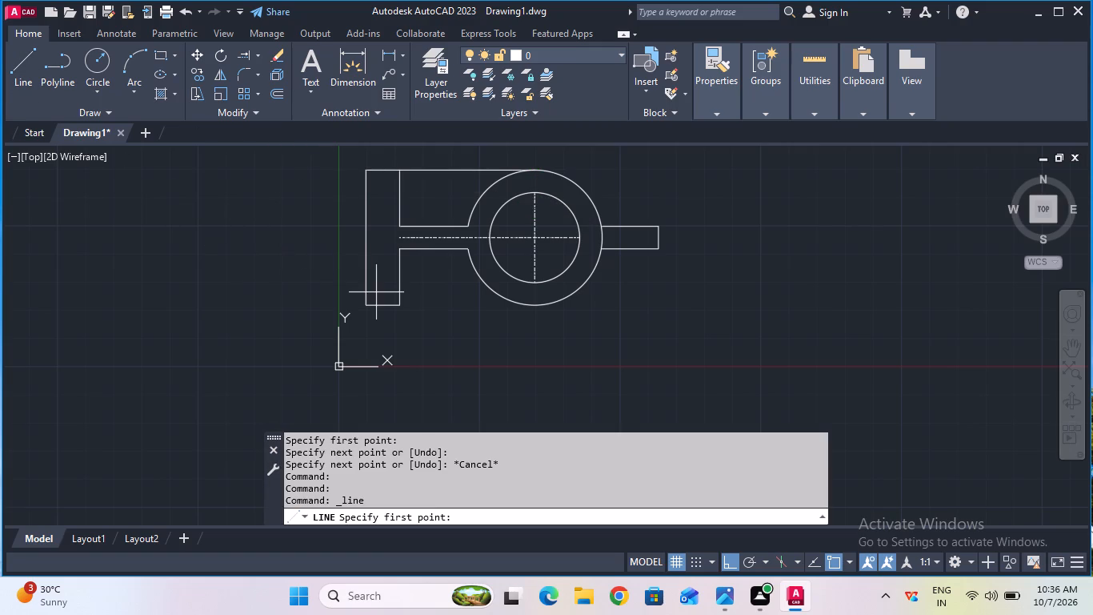
click(397, 301)
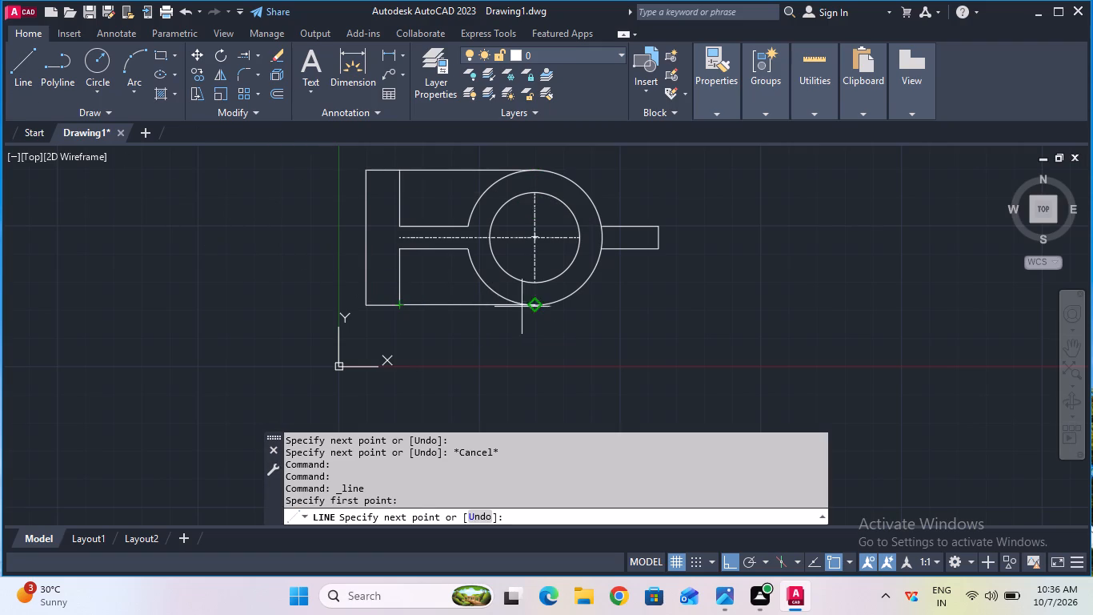
click(532, 308)
key(Escape)
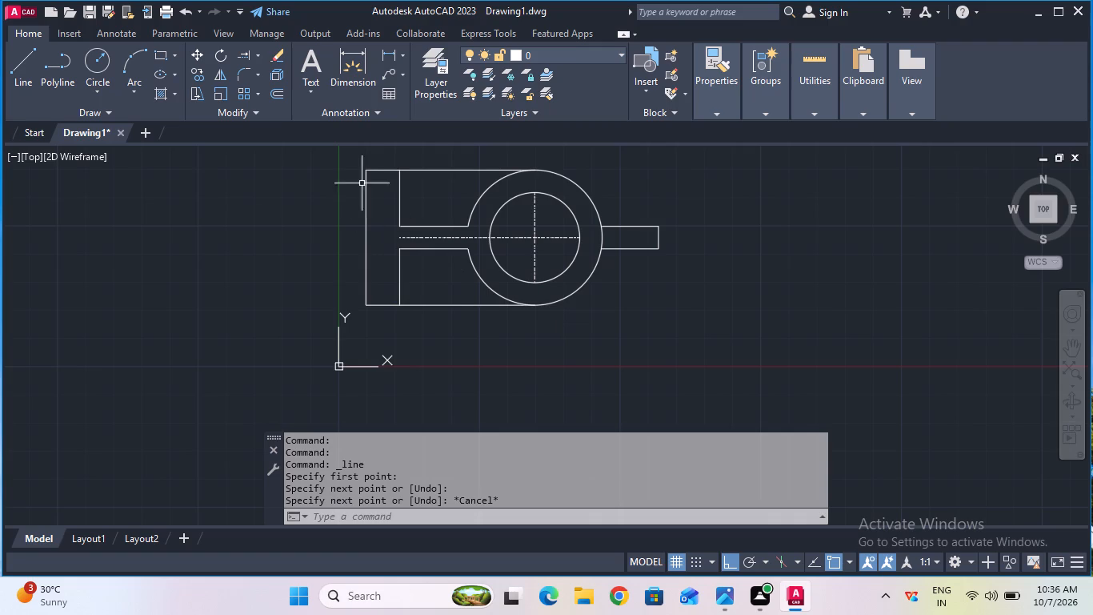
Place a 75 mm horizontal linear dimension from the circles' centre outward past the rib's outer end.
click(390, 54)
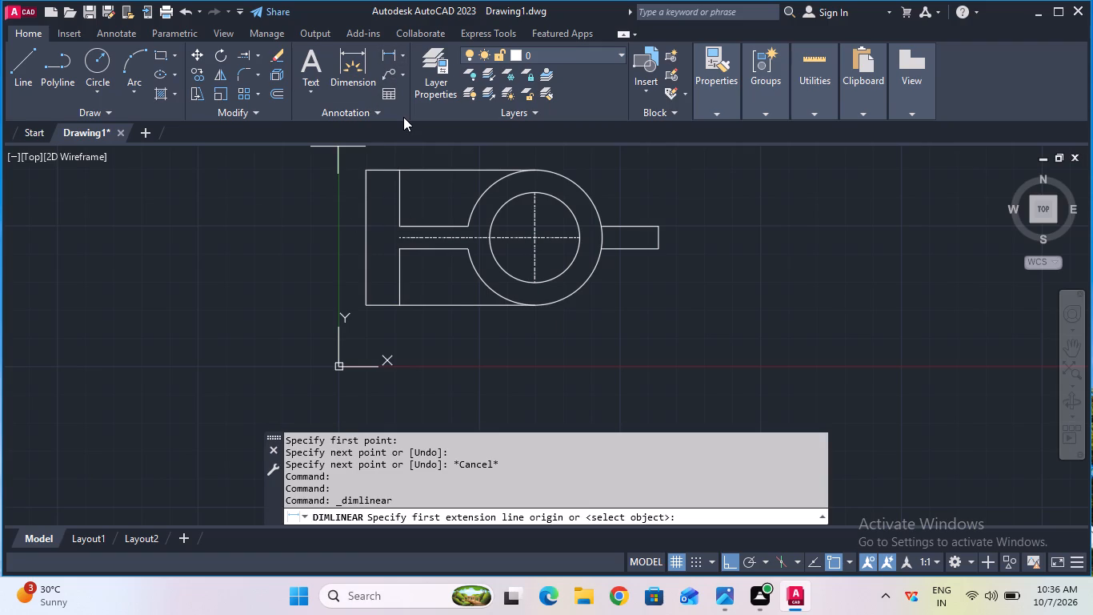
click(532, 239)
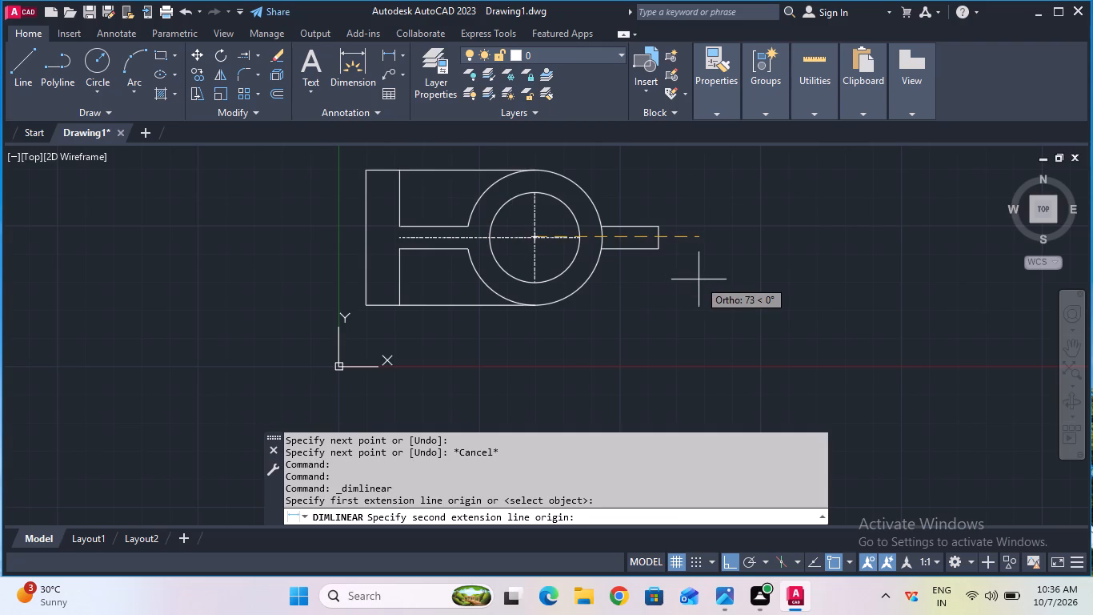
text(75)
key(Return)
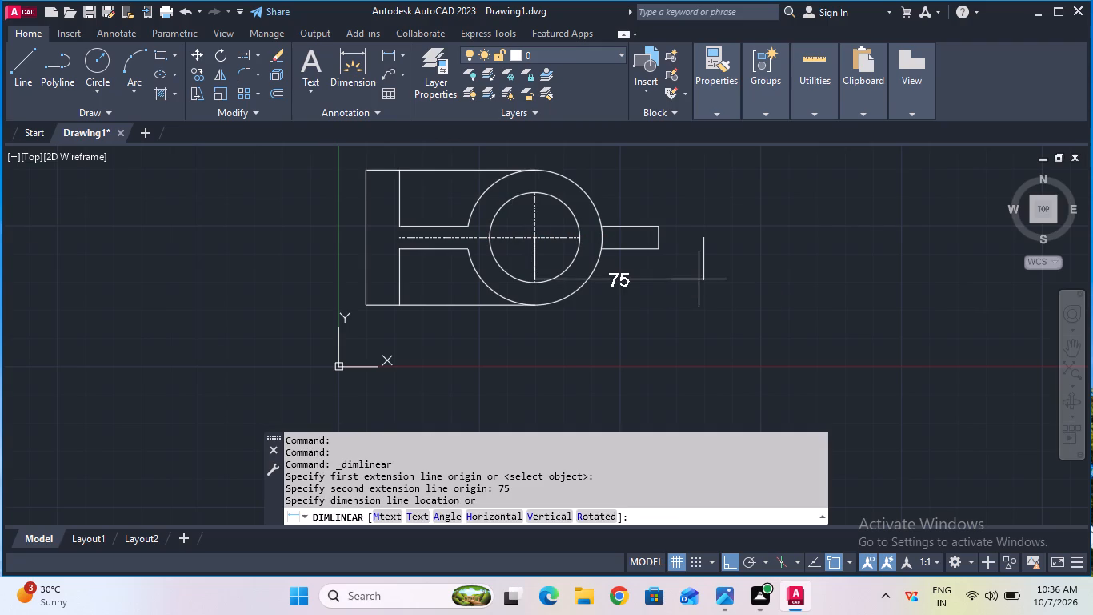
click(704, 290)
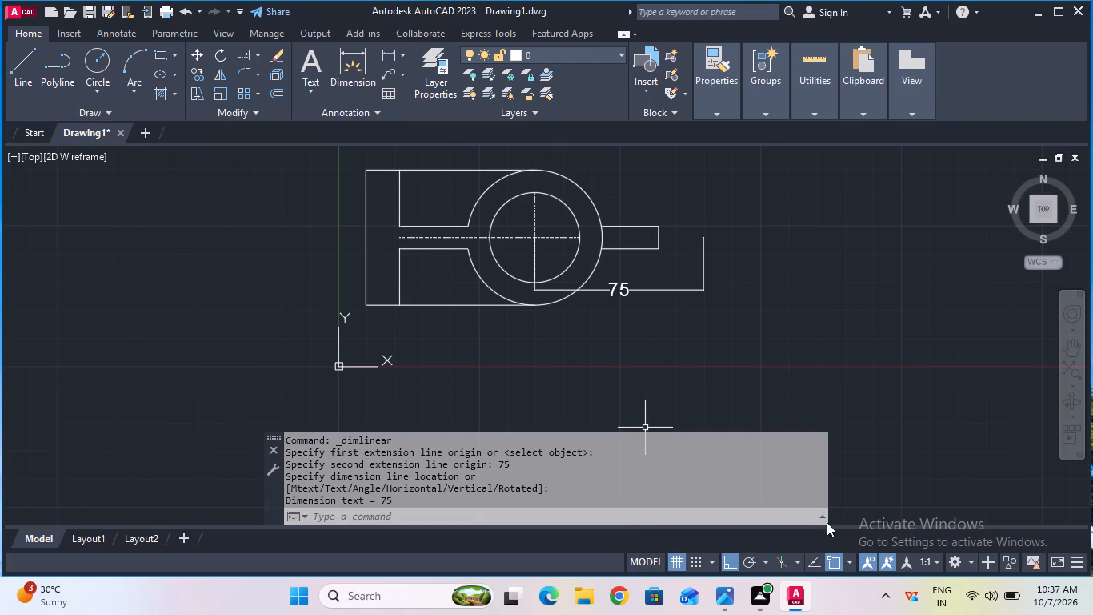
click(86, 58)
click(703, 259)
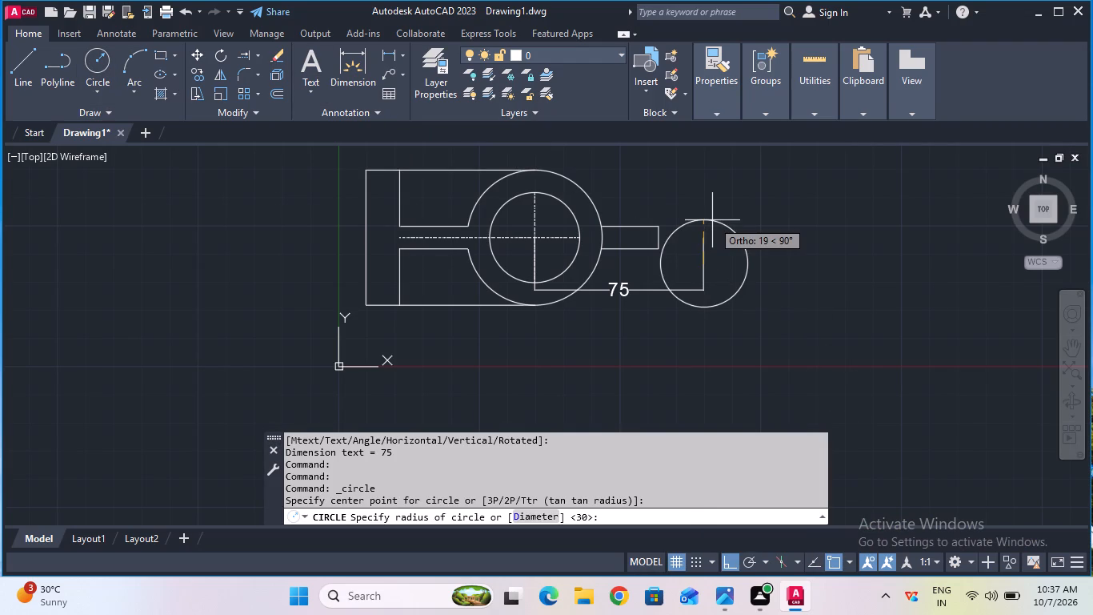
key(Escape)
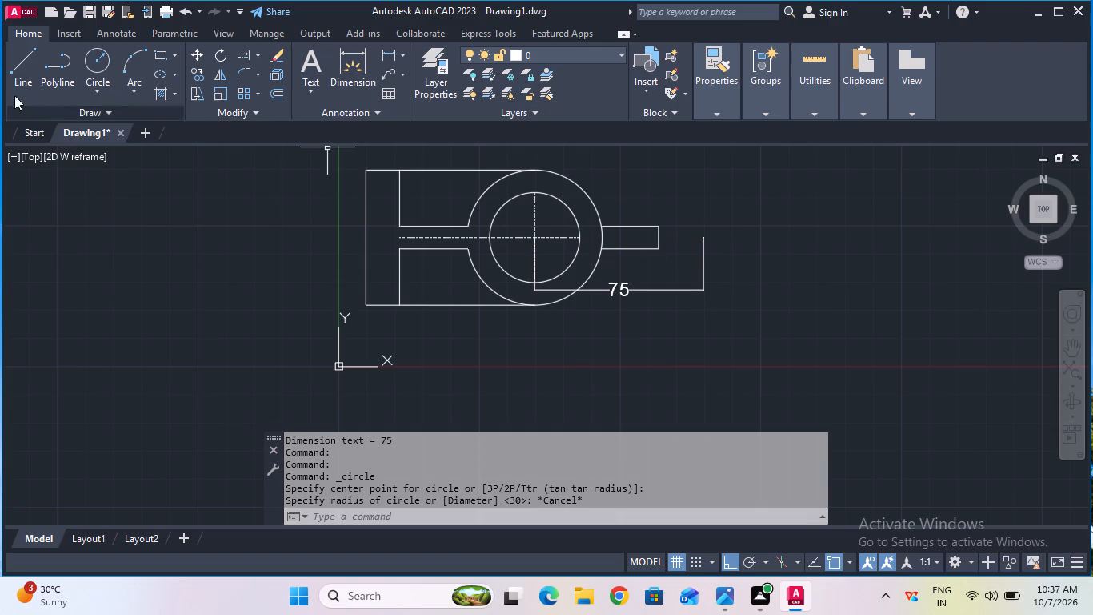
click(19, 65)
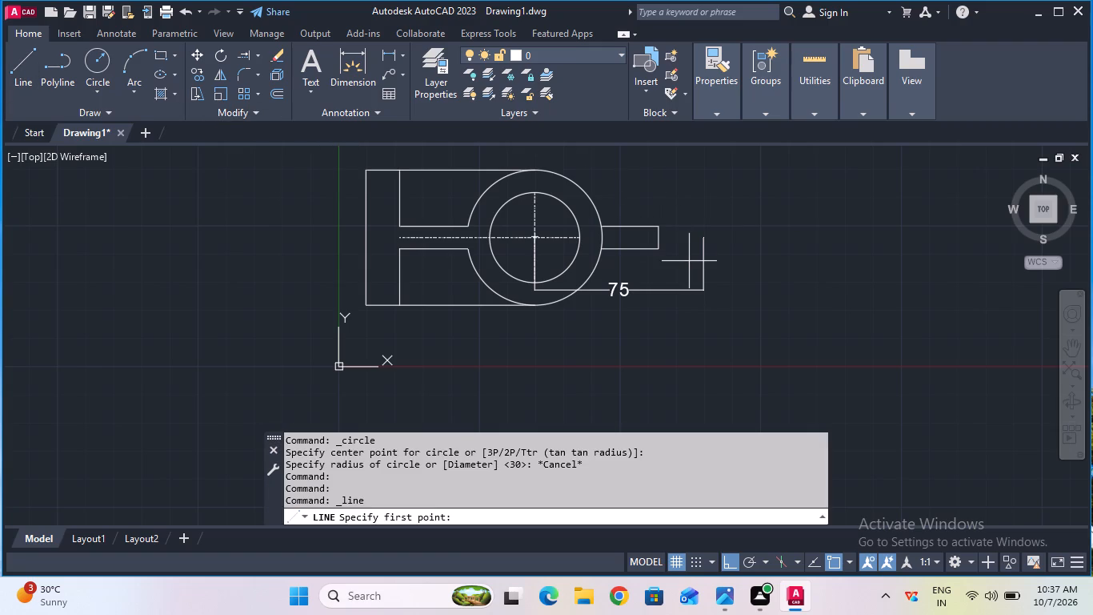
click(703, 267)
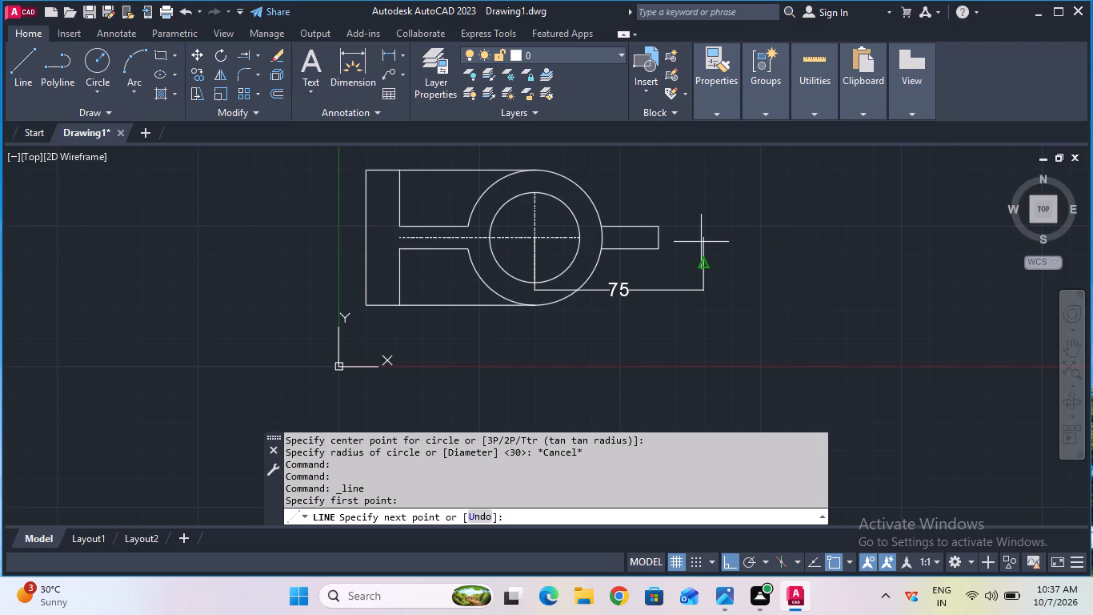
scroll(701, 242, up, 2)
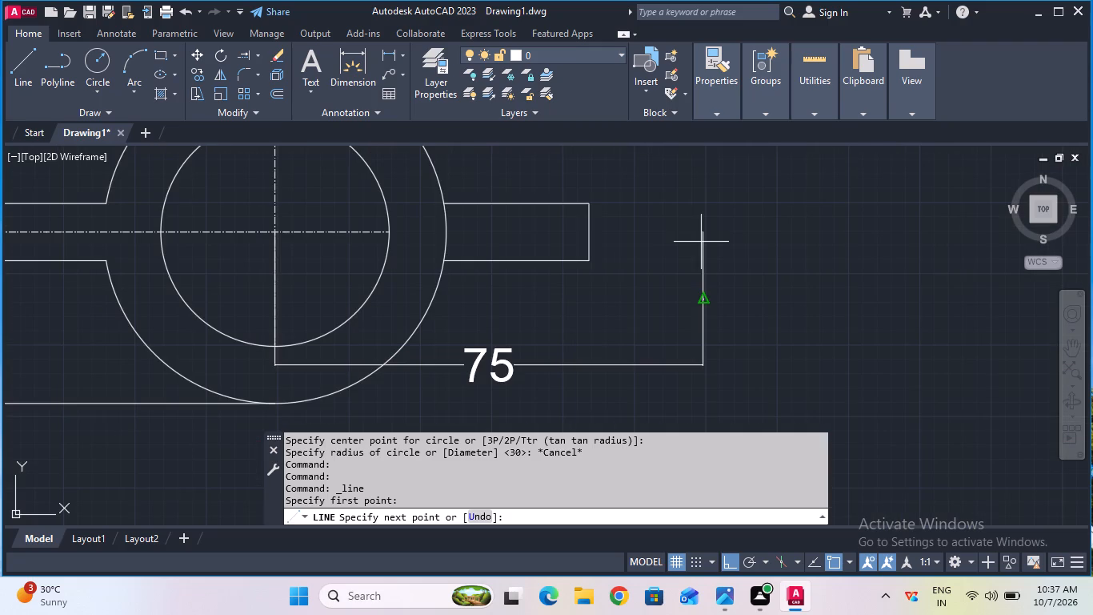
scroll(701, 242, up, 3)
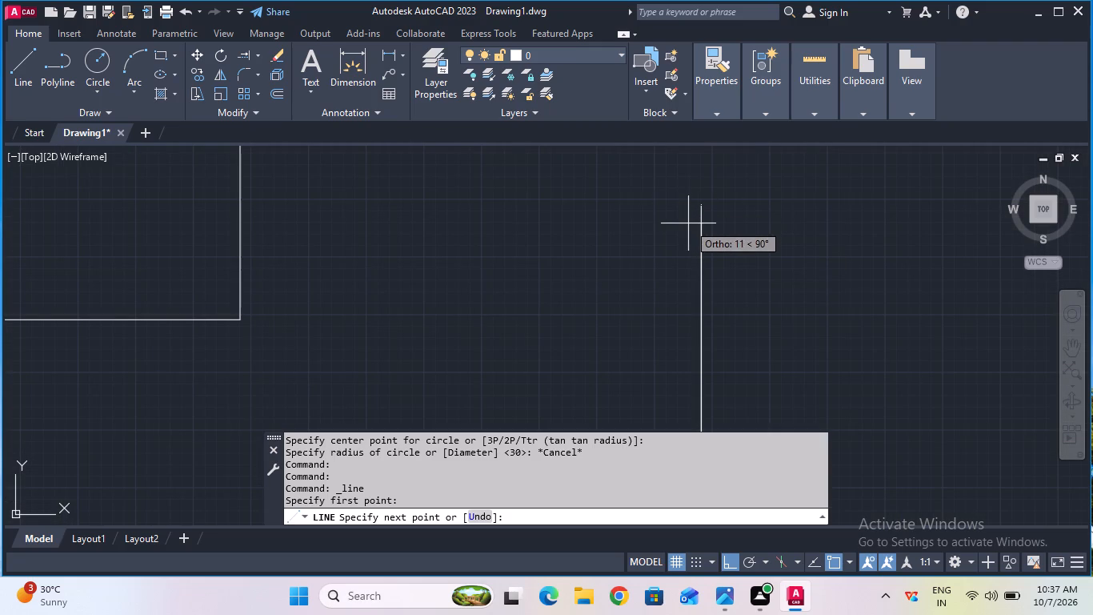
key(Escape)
Extend the horizontal centre line from the inner circle to the rib's outer end line.
scroll(688, 297, down, 4)
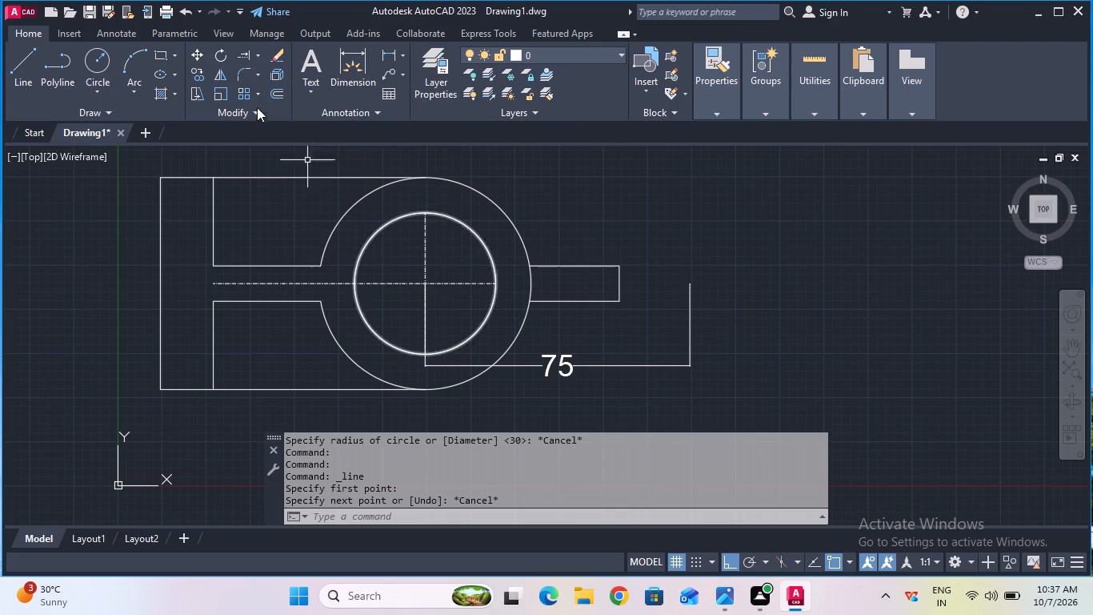
click(246, 52)
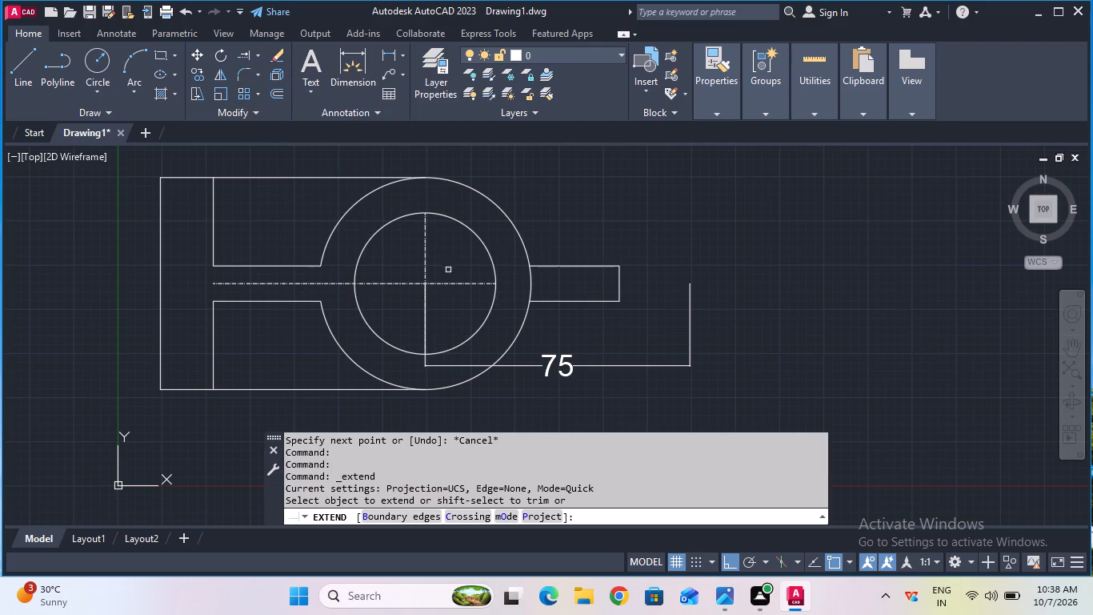
click(466, 284)
click(490, 283)
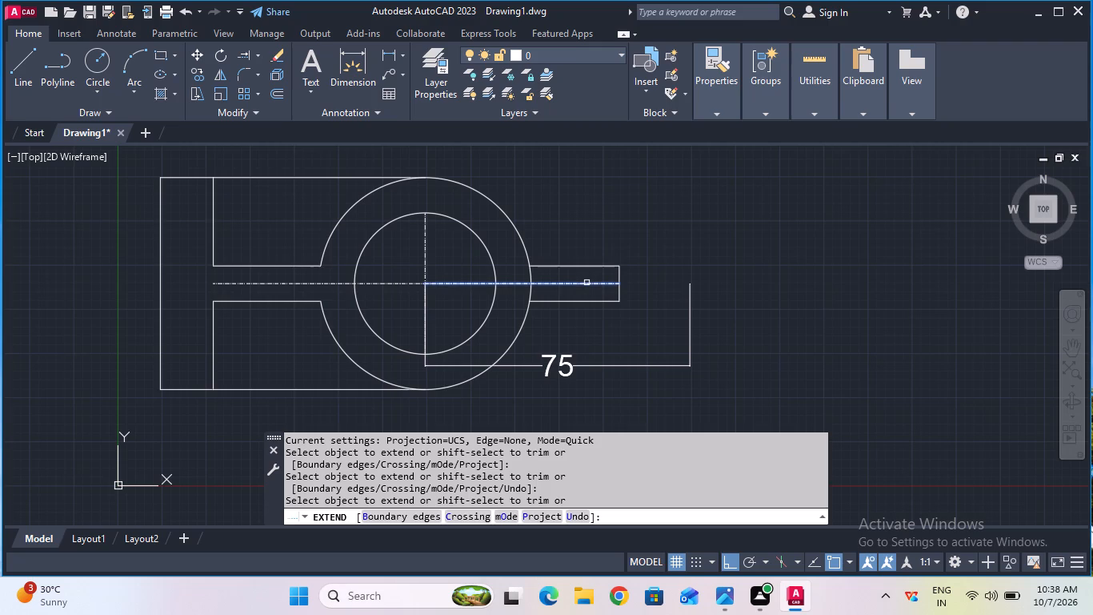
key(Escape)
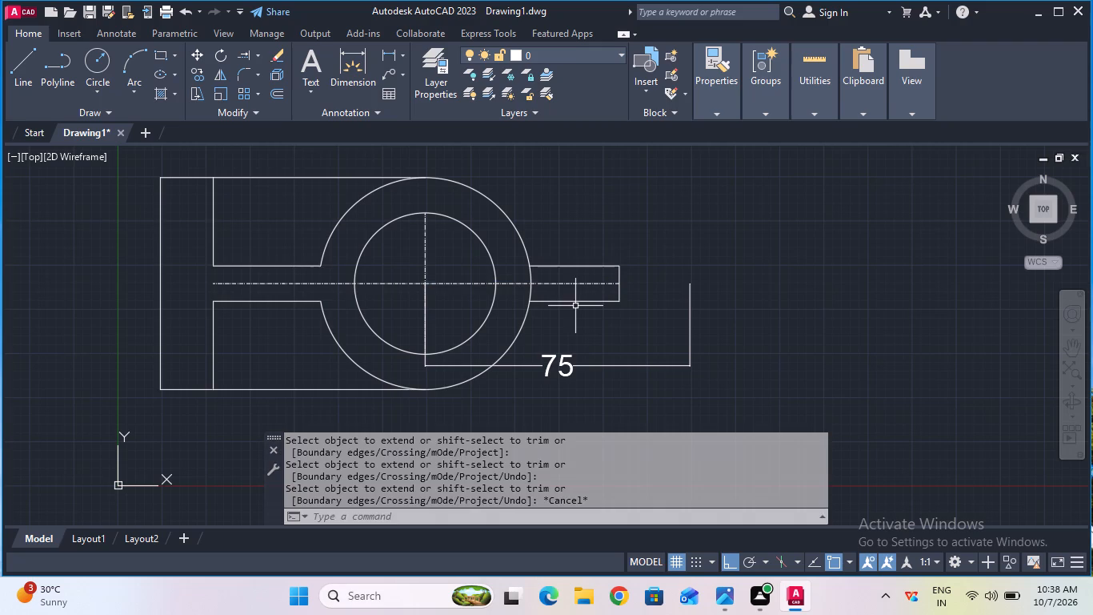
Check the horizontal distance from the circles' centre to the rib's outer end with a linear dimension preview.
click(387, 52)
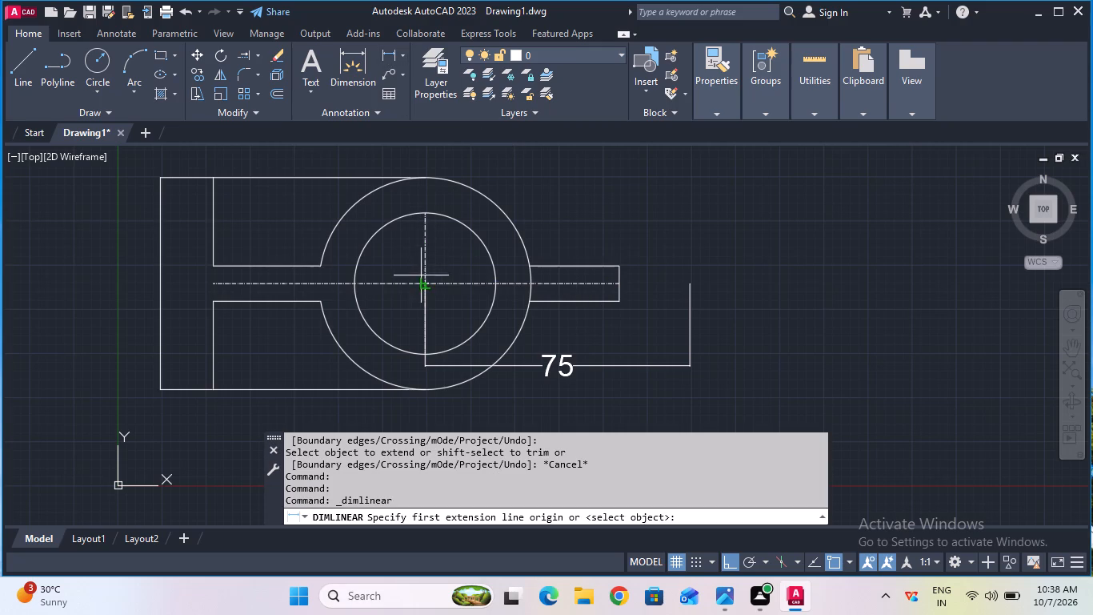
click(422, 279)
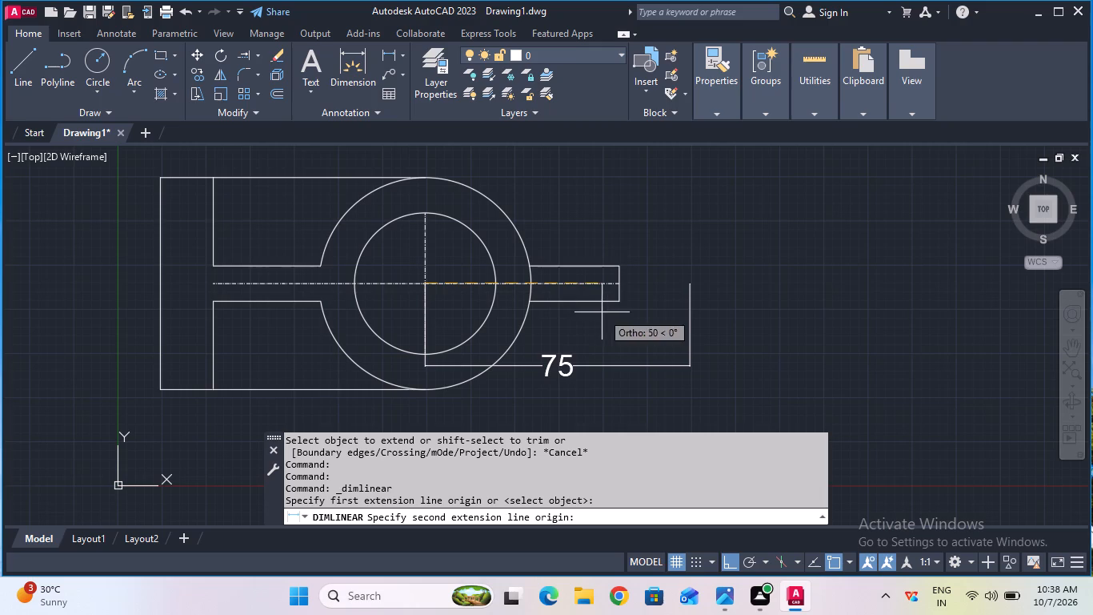
click(619, 283)
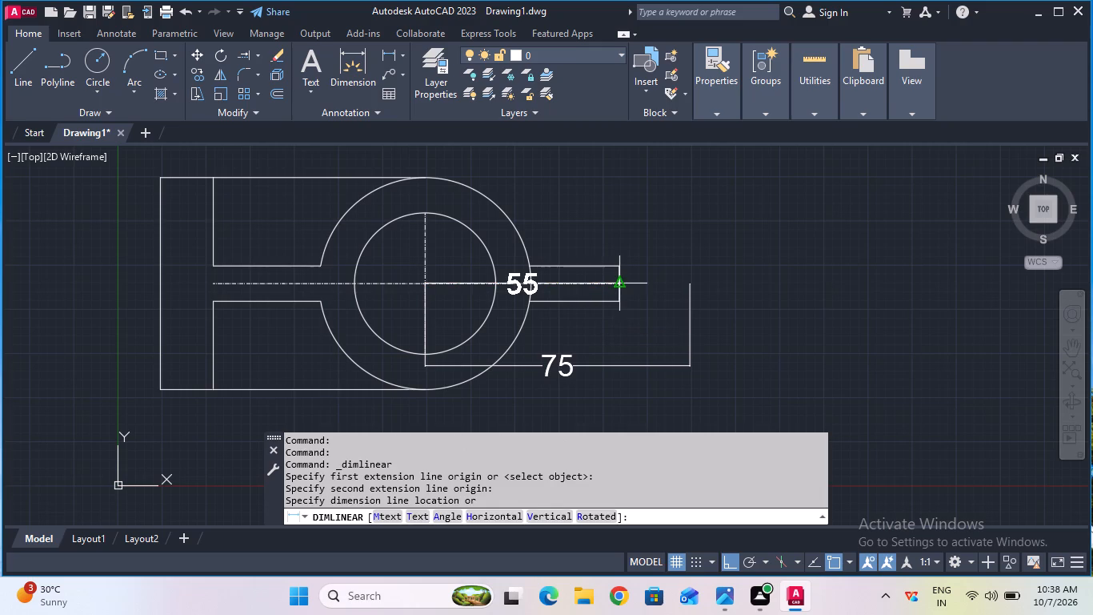
key(Escape)
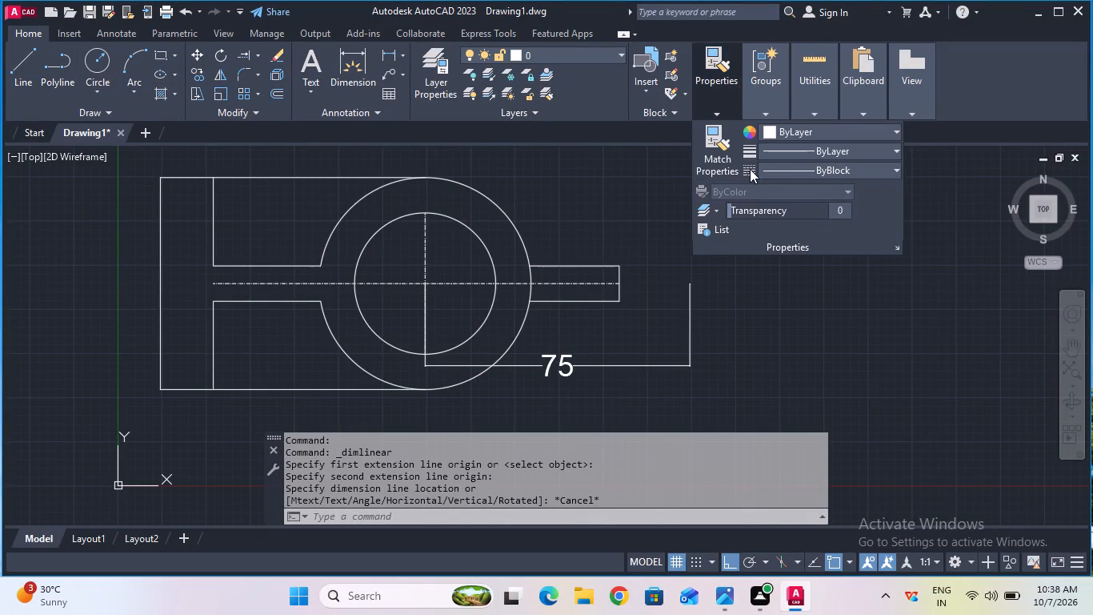
Set the current linetype to CENTER.
click(792, 173)
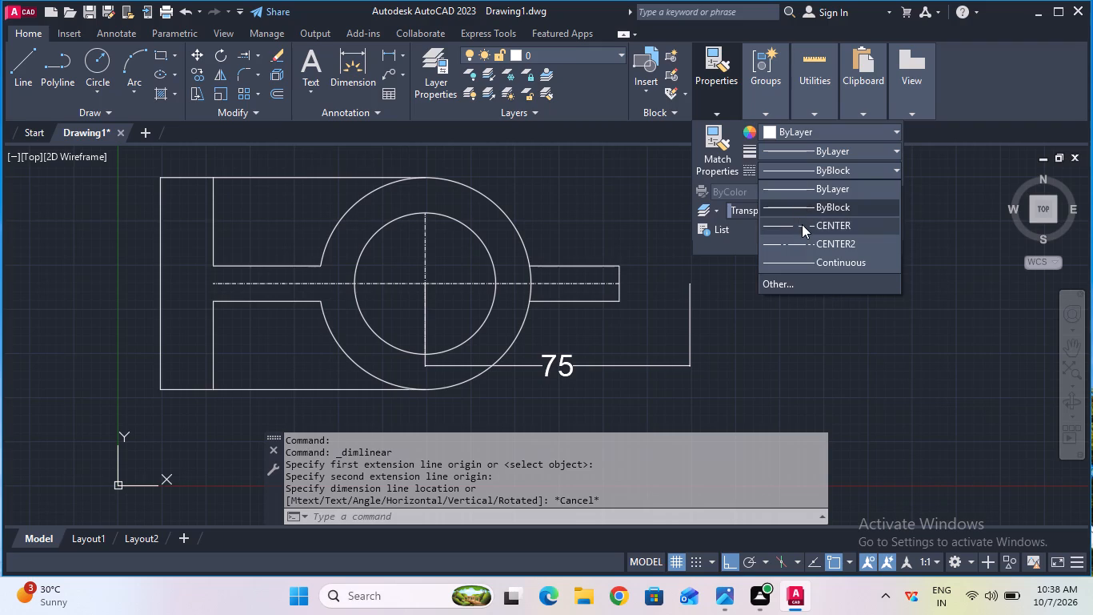
click(802, 224)
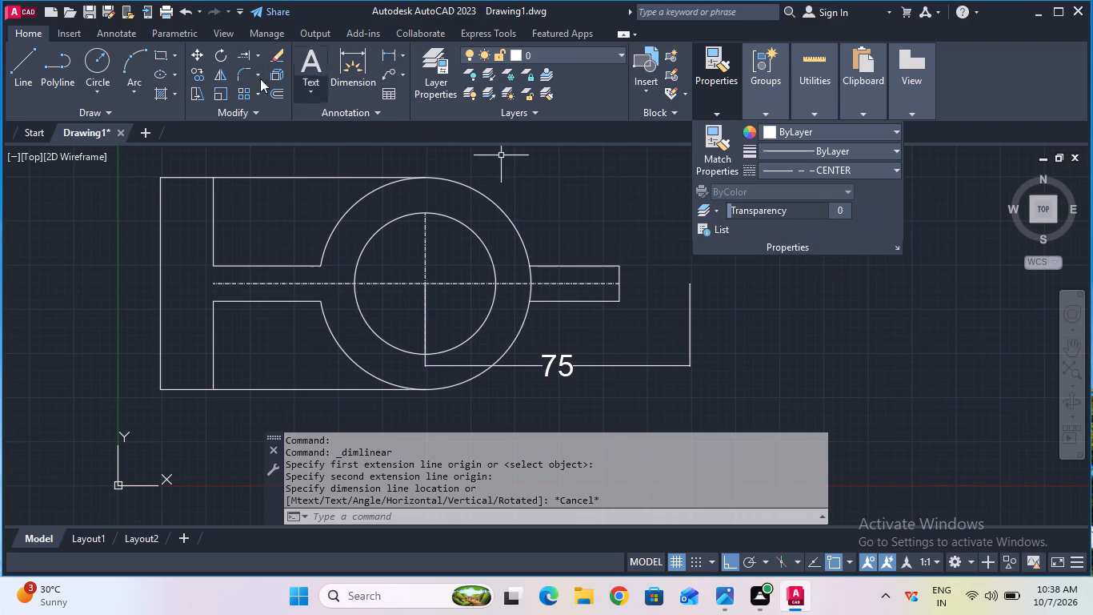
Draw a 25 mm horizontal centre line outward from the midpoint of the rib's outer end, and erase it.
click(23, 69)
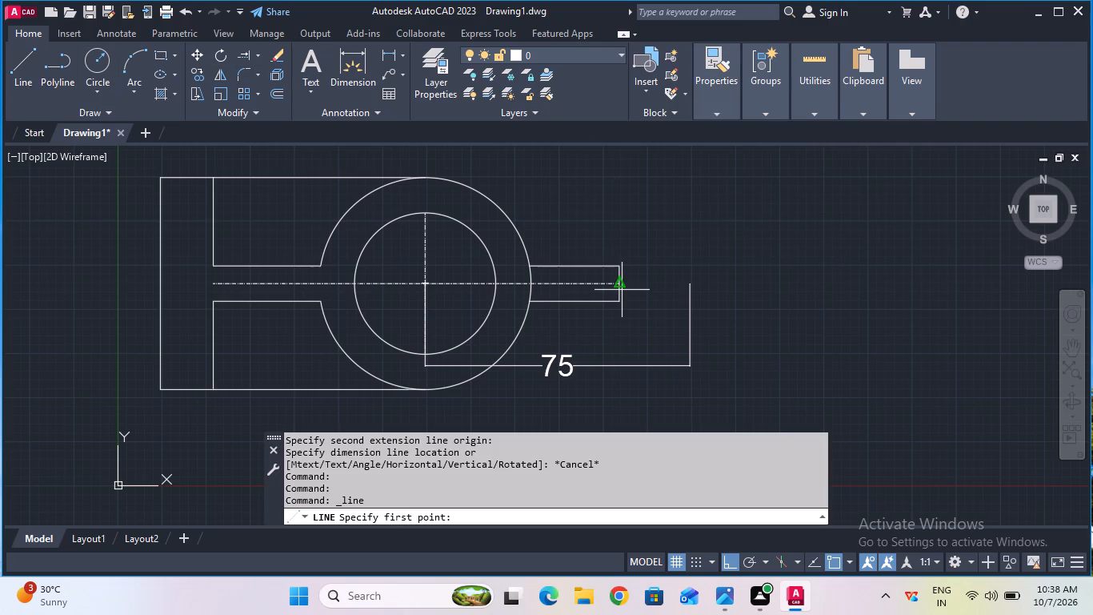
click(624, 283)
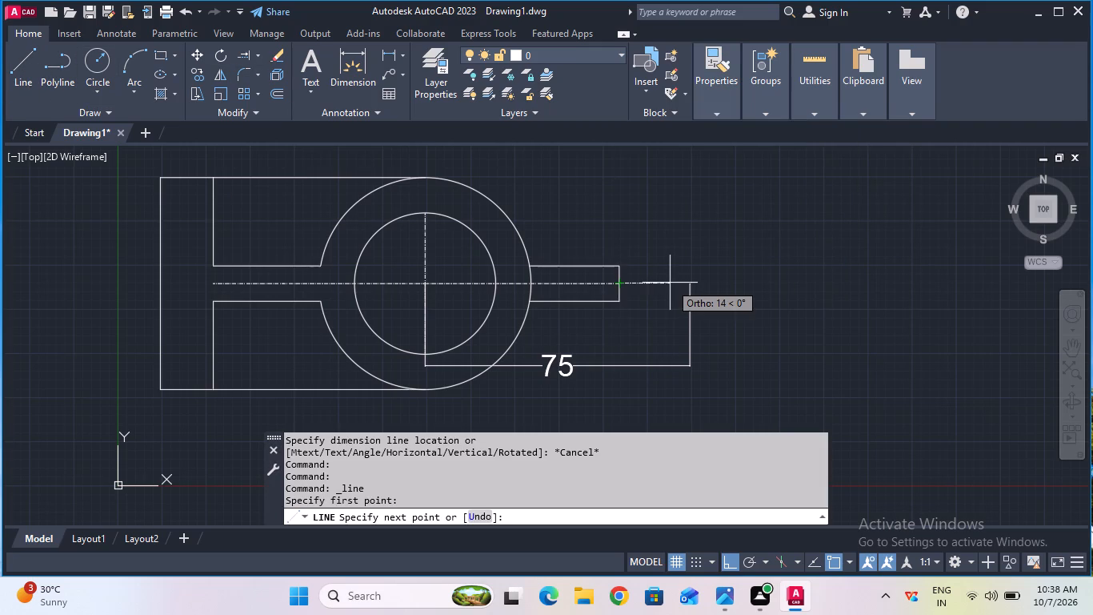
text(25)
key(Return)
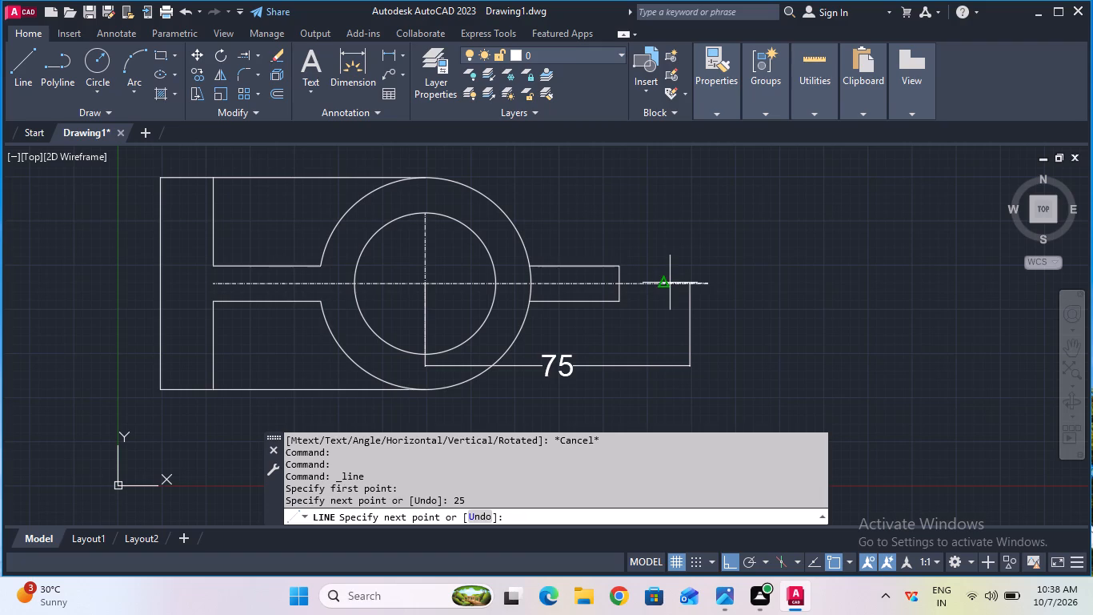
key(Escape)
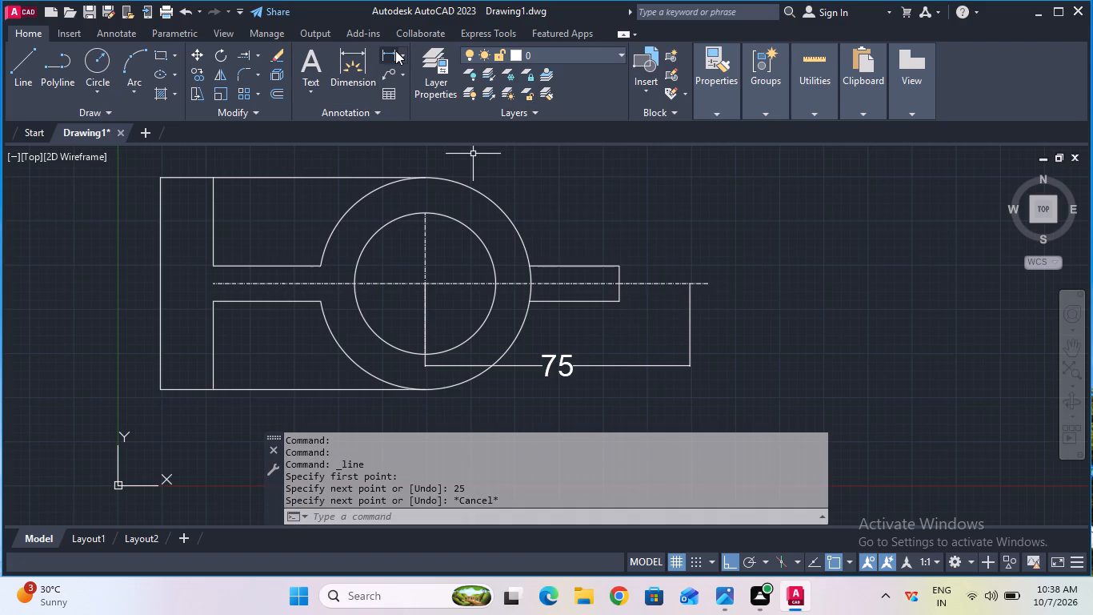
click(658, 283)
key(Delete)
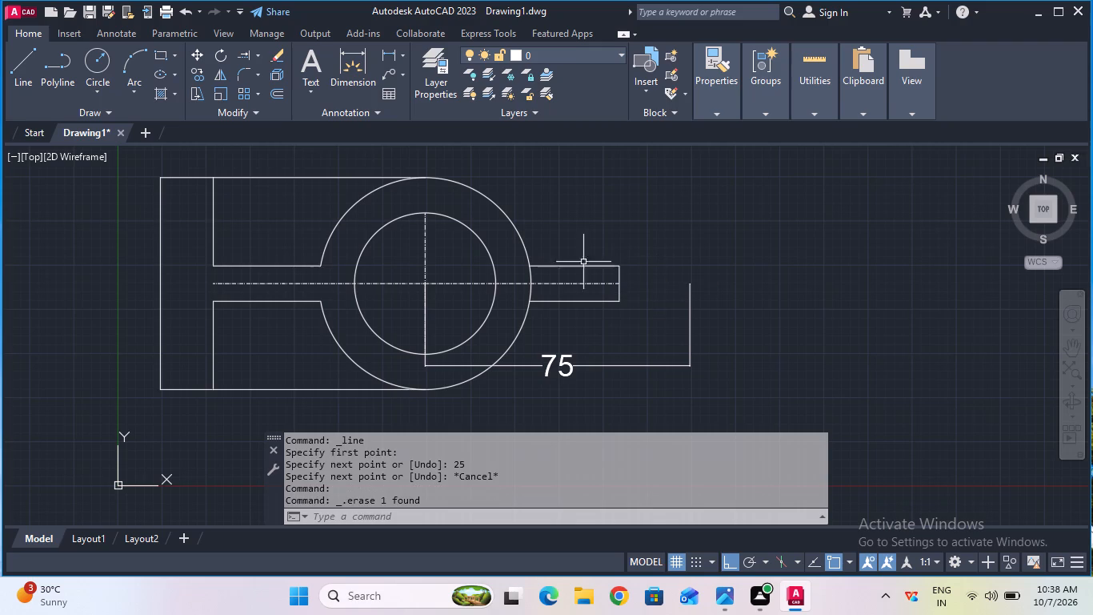
Draw a 20 mm horizontal centre line outward from the midpoint of the rib's outer end.
click(33, 68)
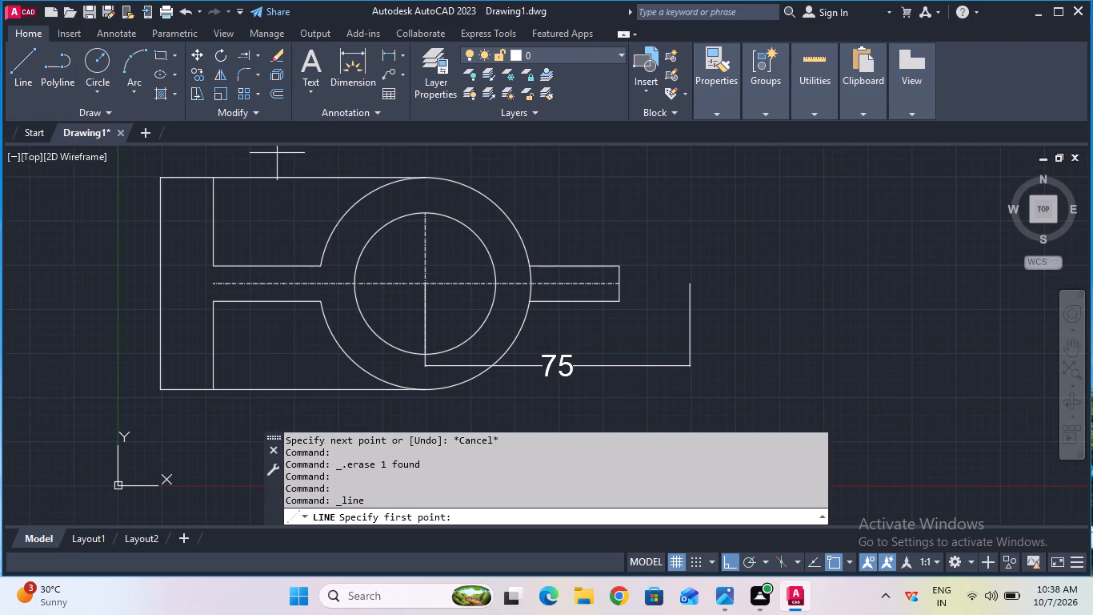
click(622, 279)
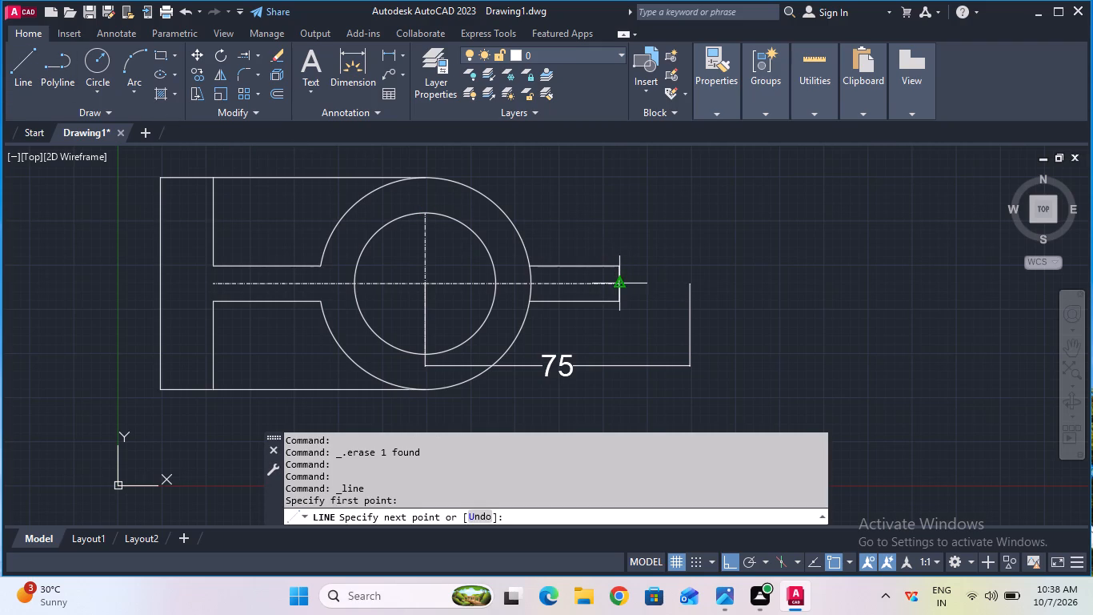
text(20)
key(Return)
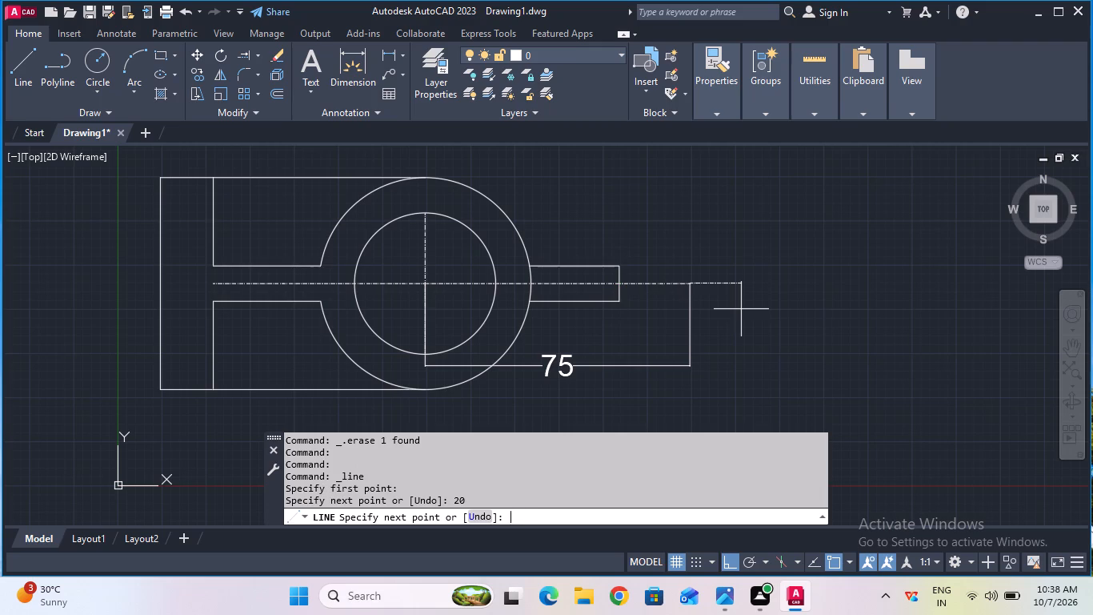
key(Escape)
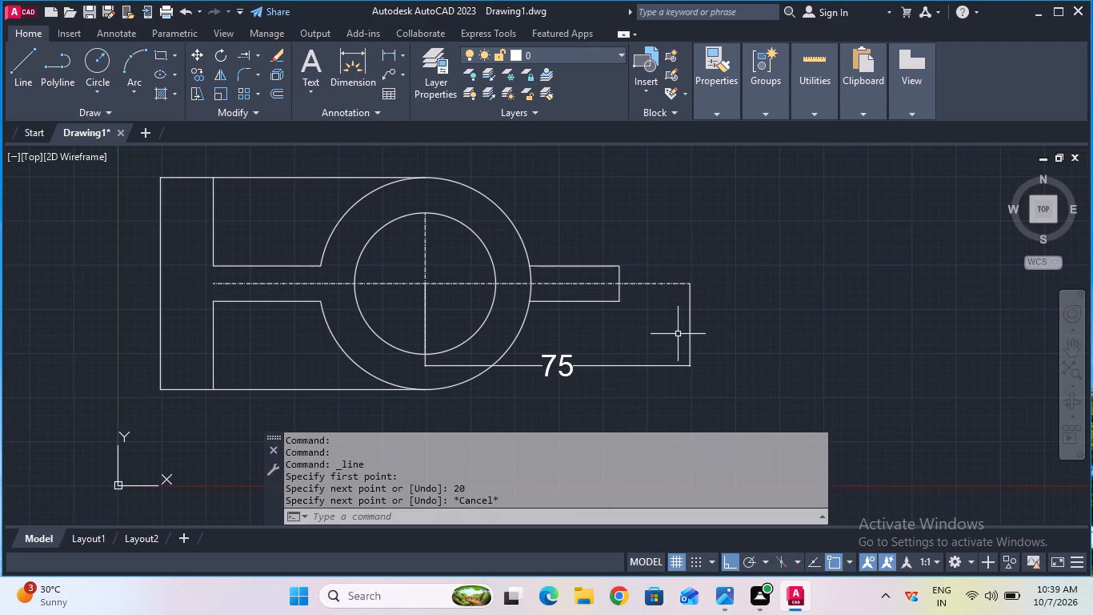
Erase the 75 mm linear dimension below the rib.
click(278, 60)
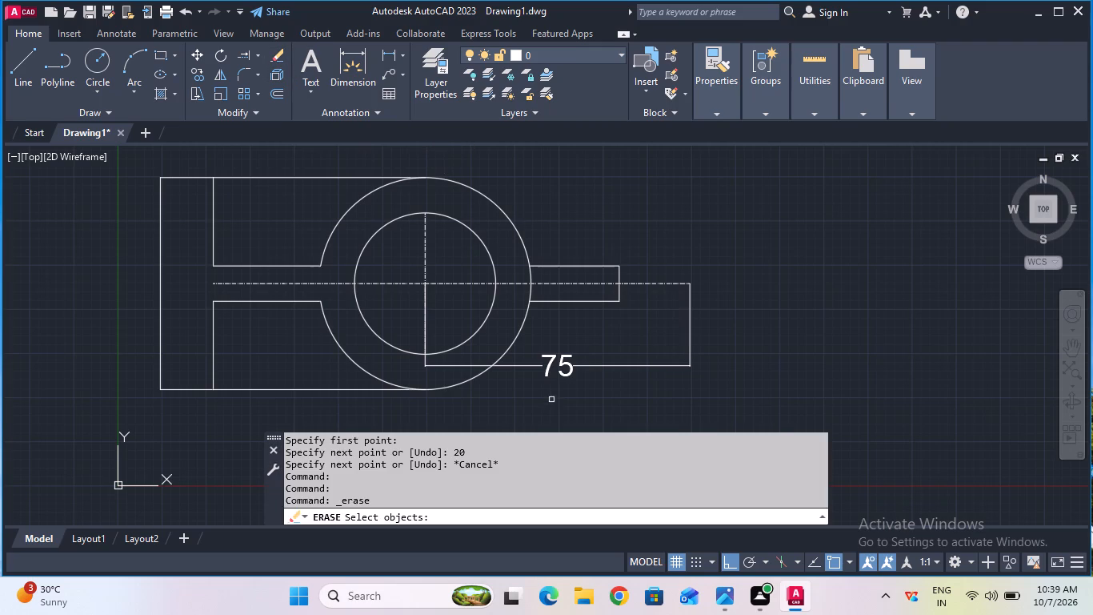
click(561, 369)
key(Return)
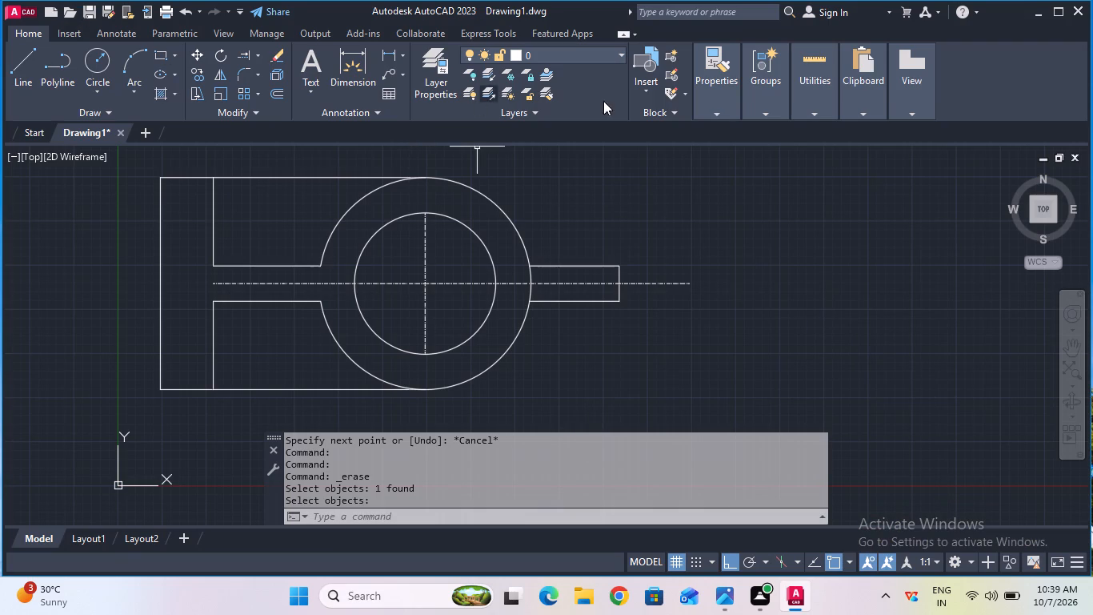
Set the current linetype to ByBlock and draw a circle of radius 10 mm centred on the centre line's outer end beyond the rib.
click(730, 99)
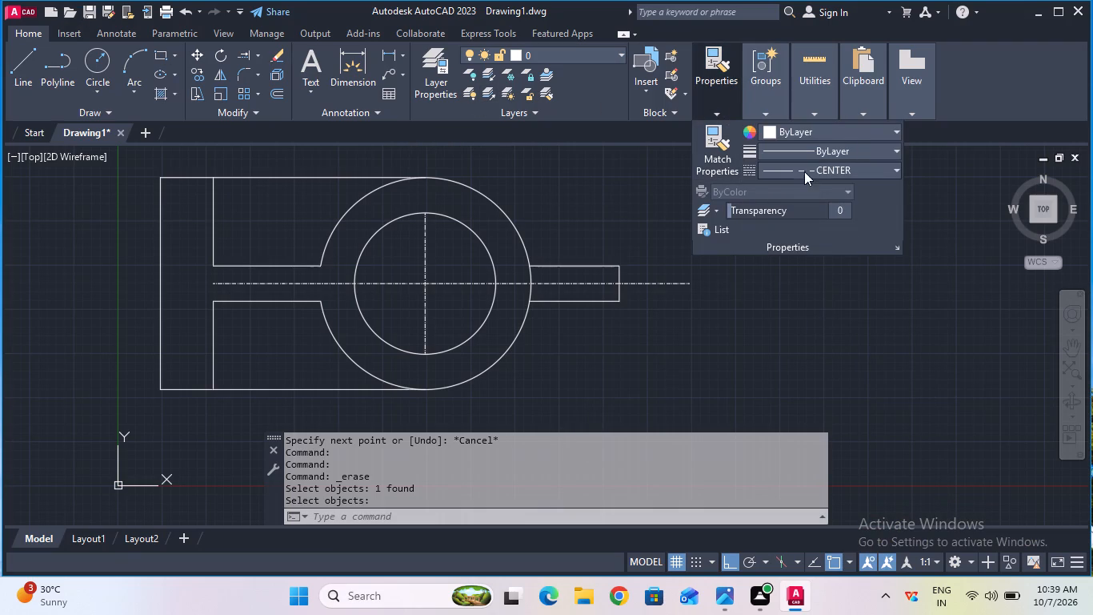
click(805, 170)
click(811, 205)
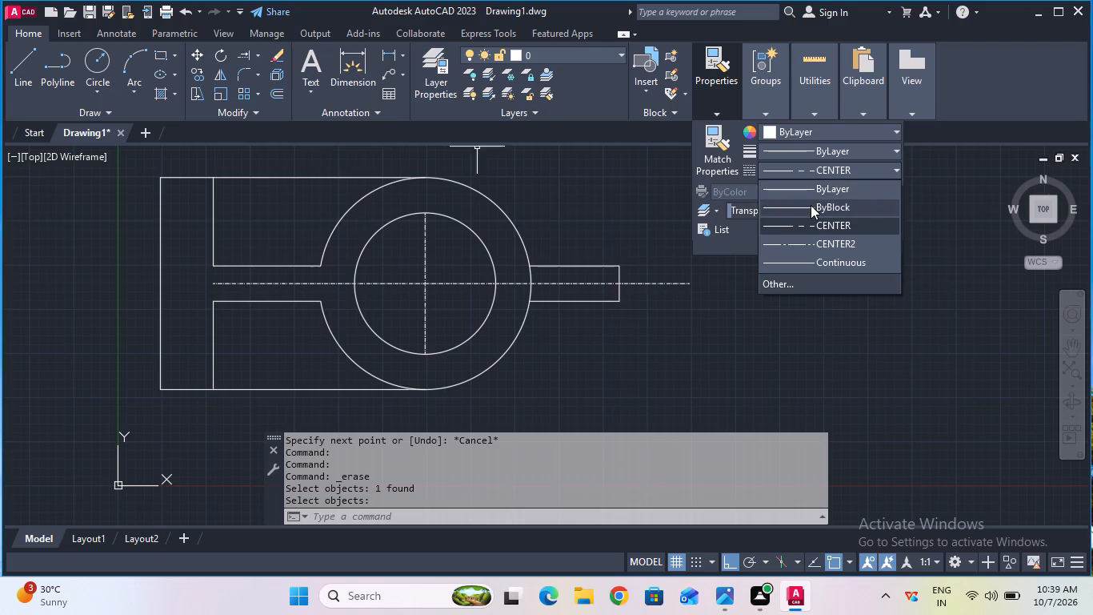
click(92, 66)
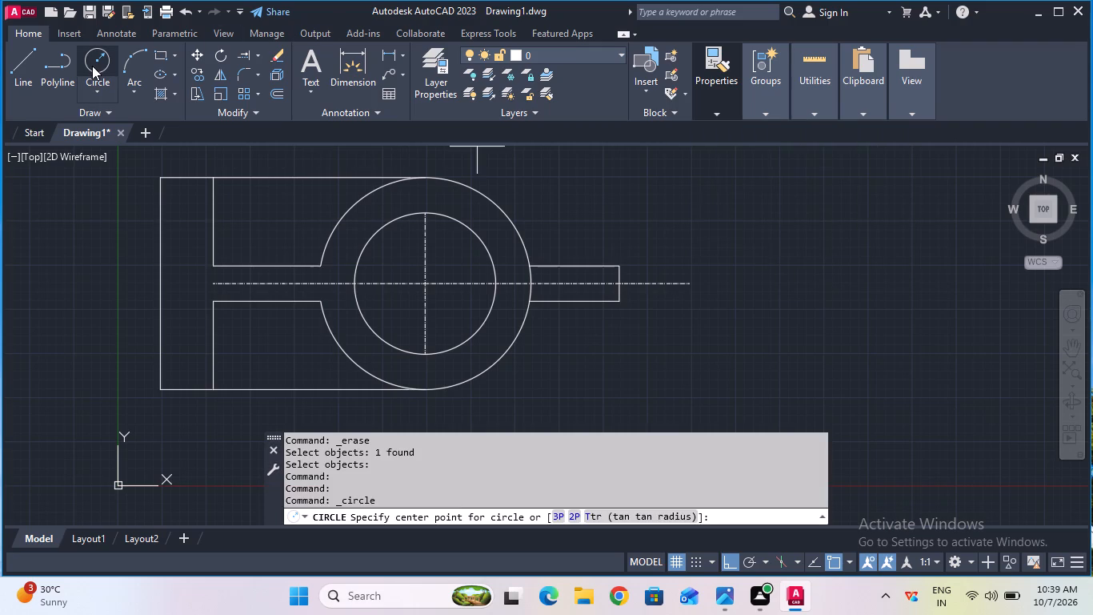
click(695, 283)
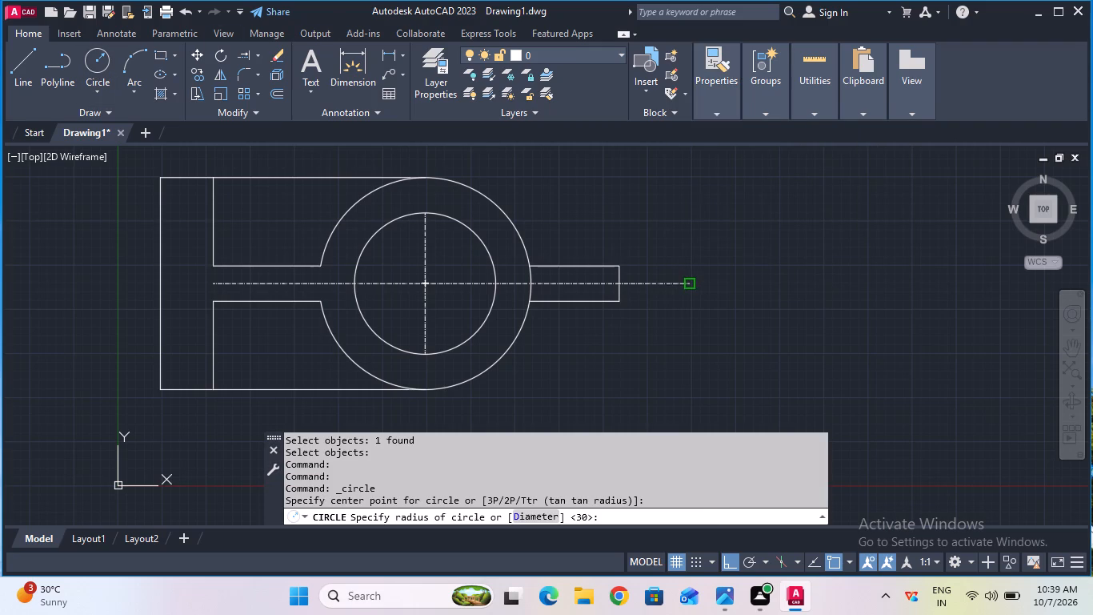
key(1)
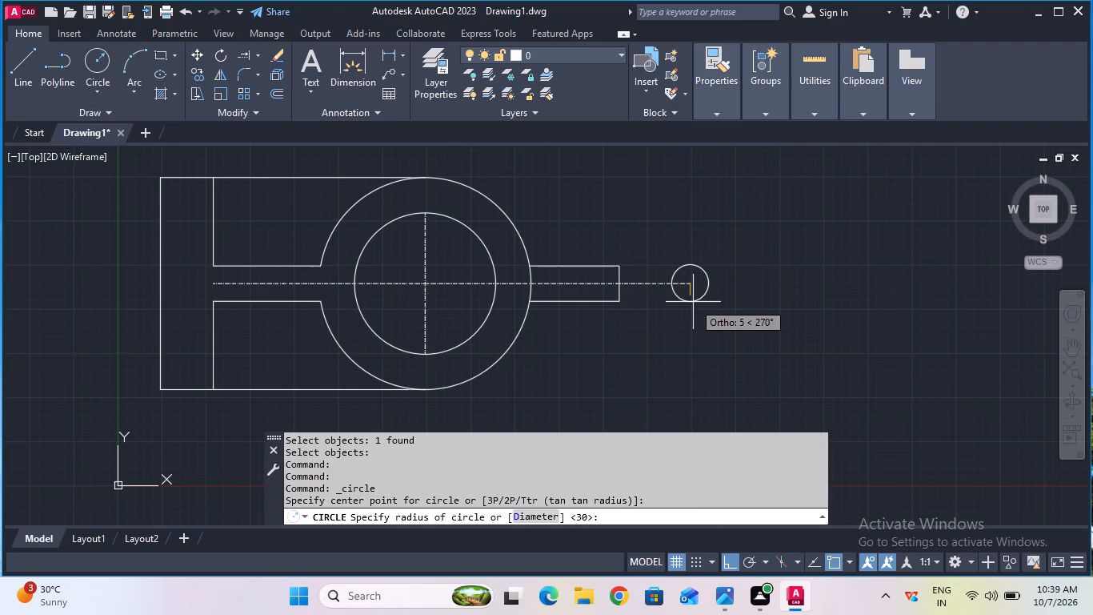
key(0)
key(Return)
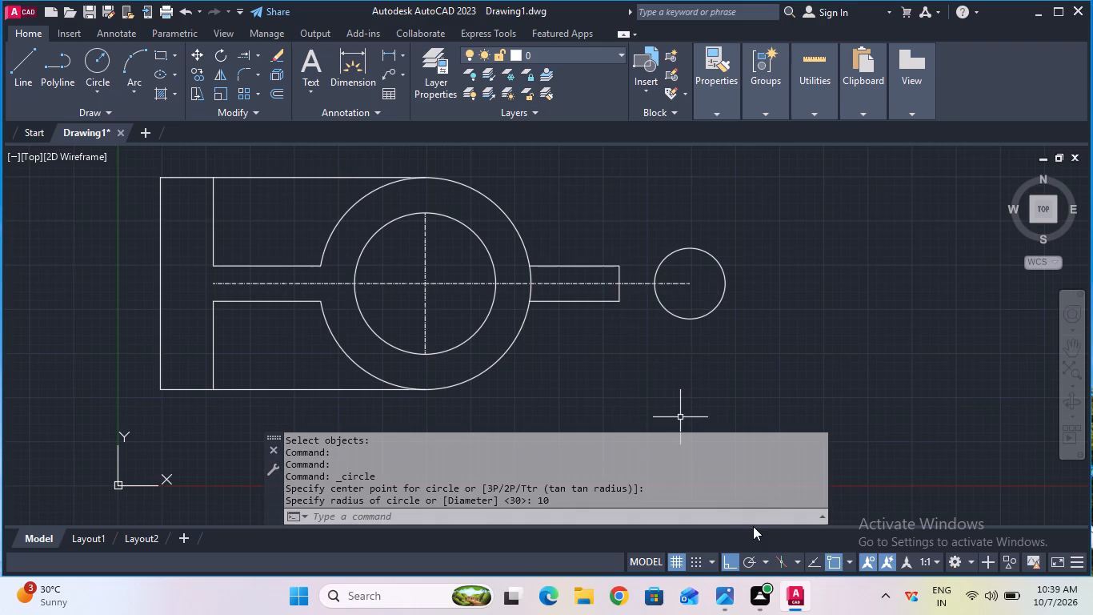
Check the lug's outer radius in the reference image and draw a concentric circle of radius 23 mm around the small hole.
click(722, 583)
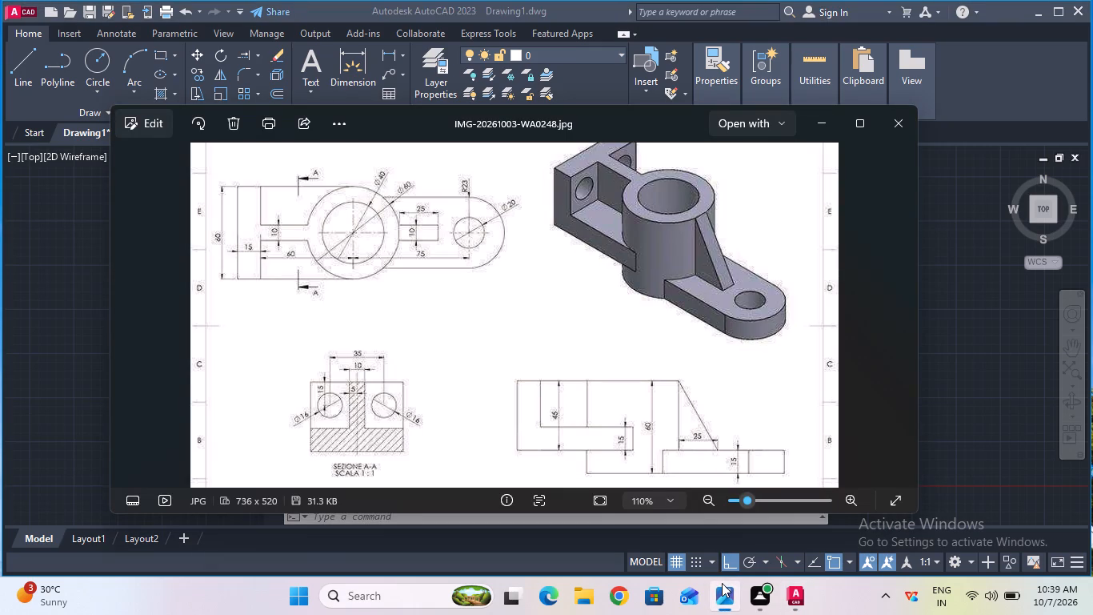
scroll(542, 268, up, 1)
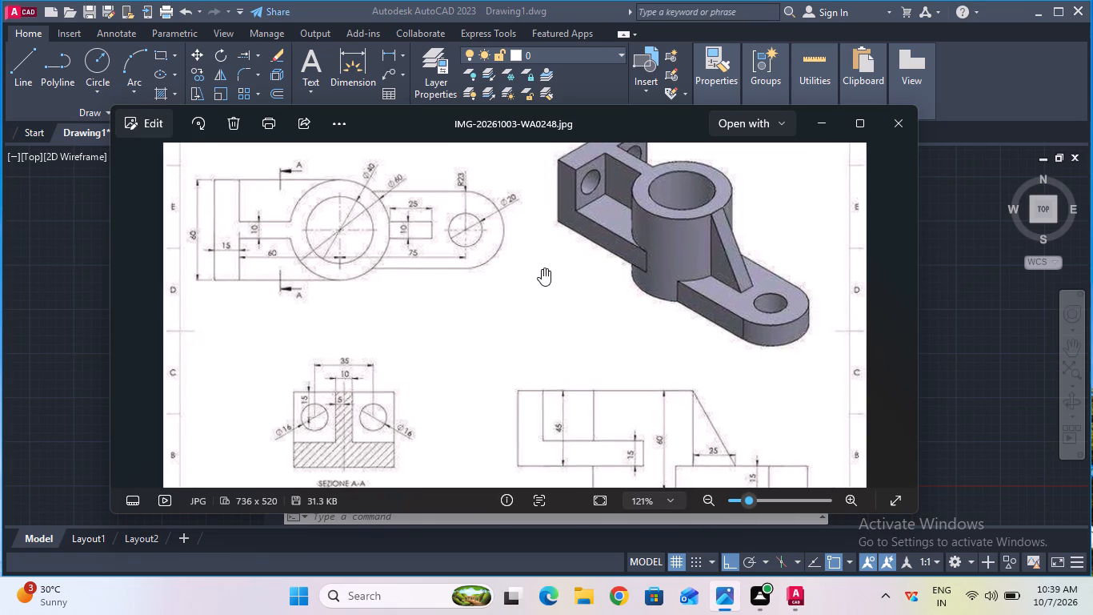
scroll(542, 268, up, 2)
scroll(542, 267, down, 4)
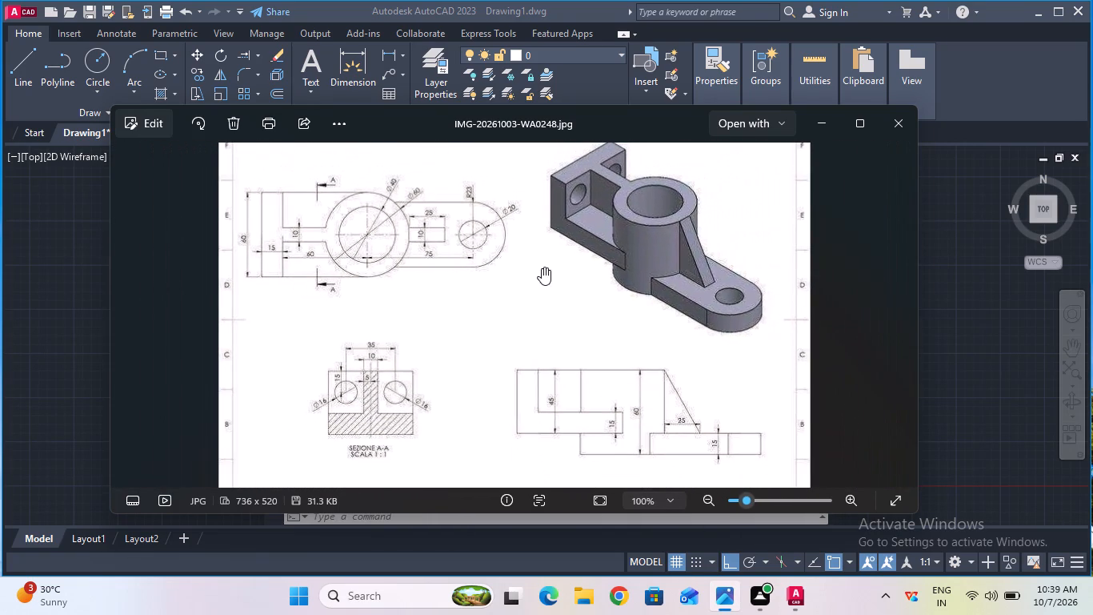
click(731, 614)
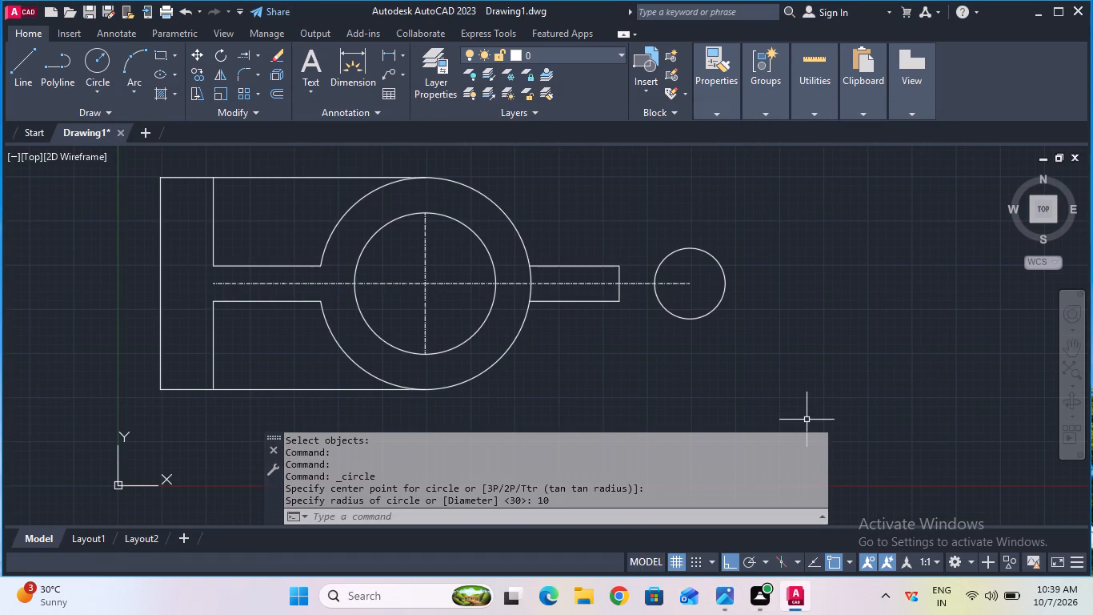
click(93, 60)
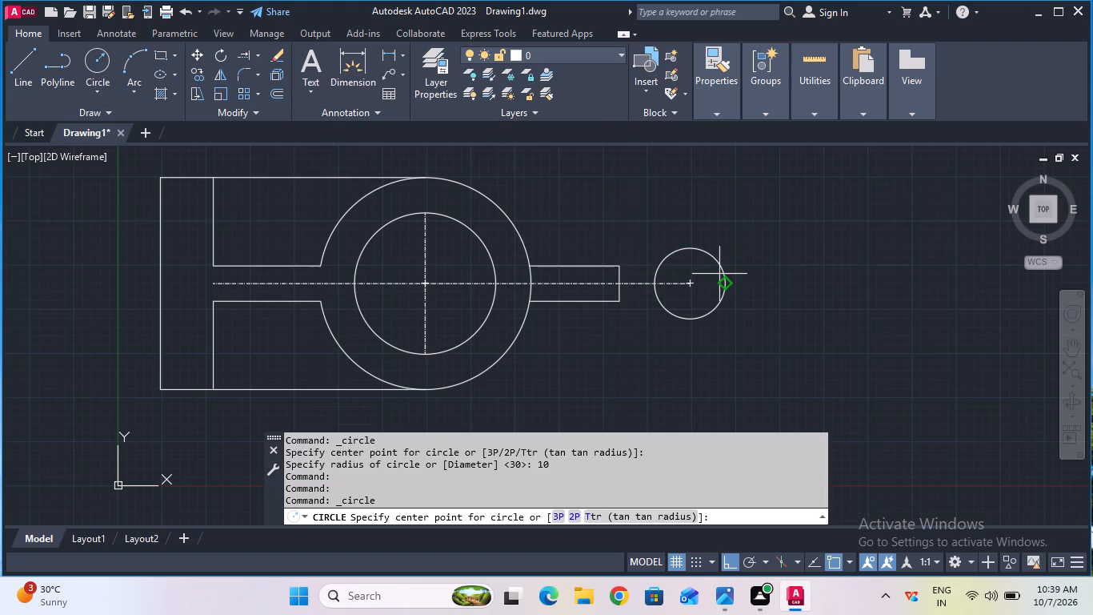
click(691, 288)
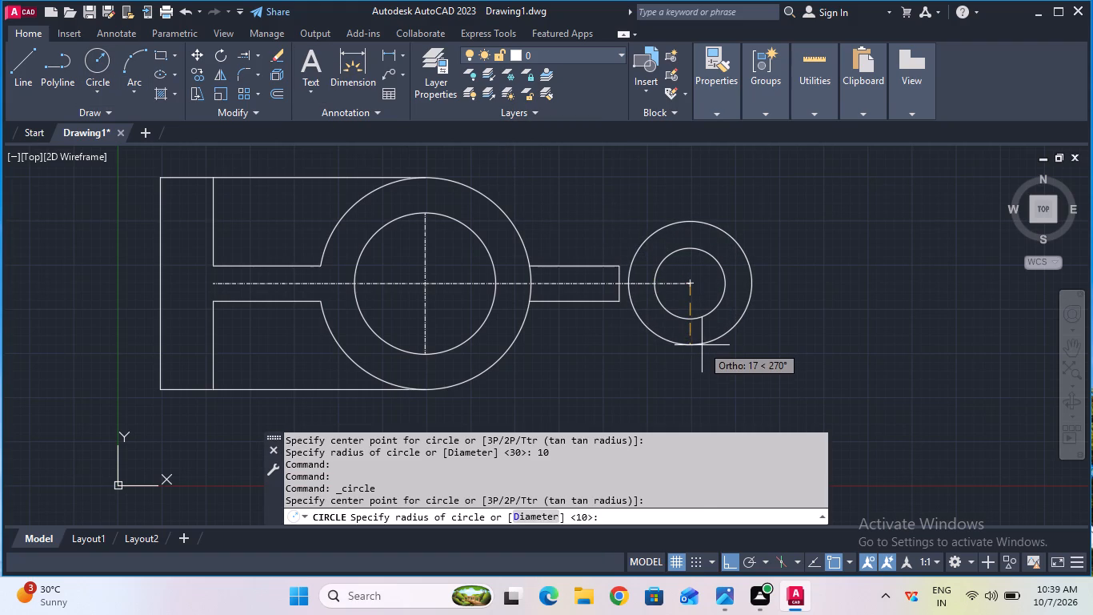
text(23)
key(Return)
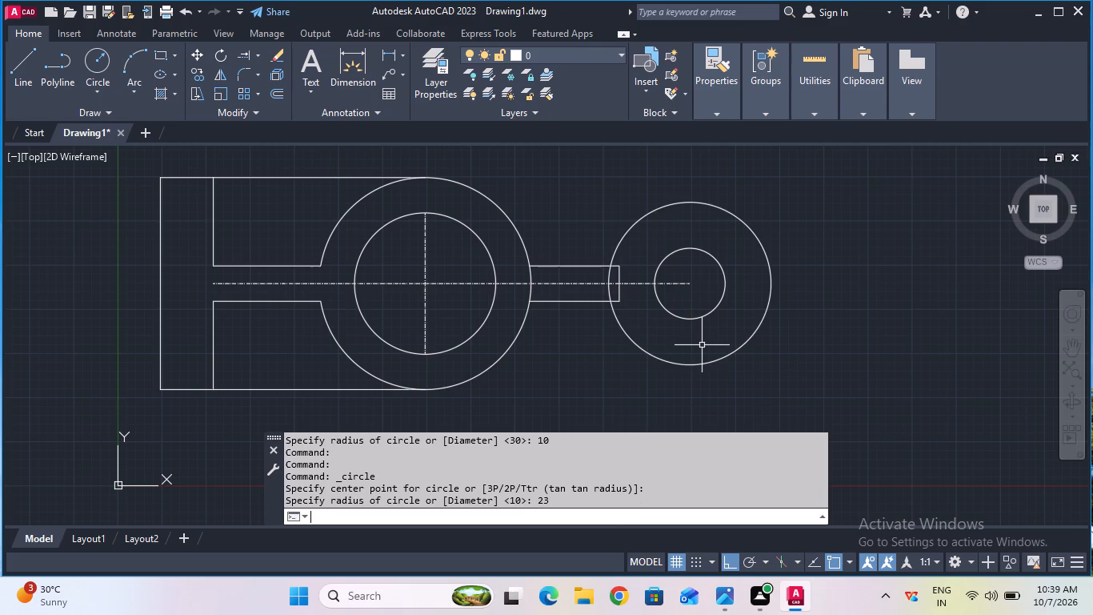
key(Escape)
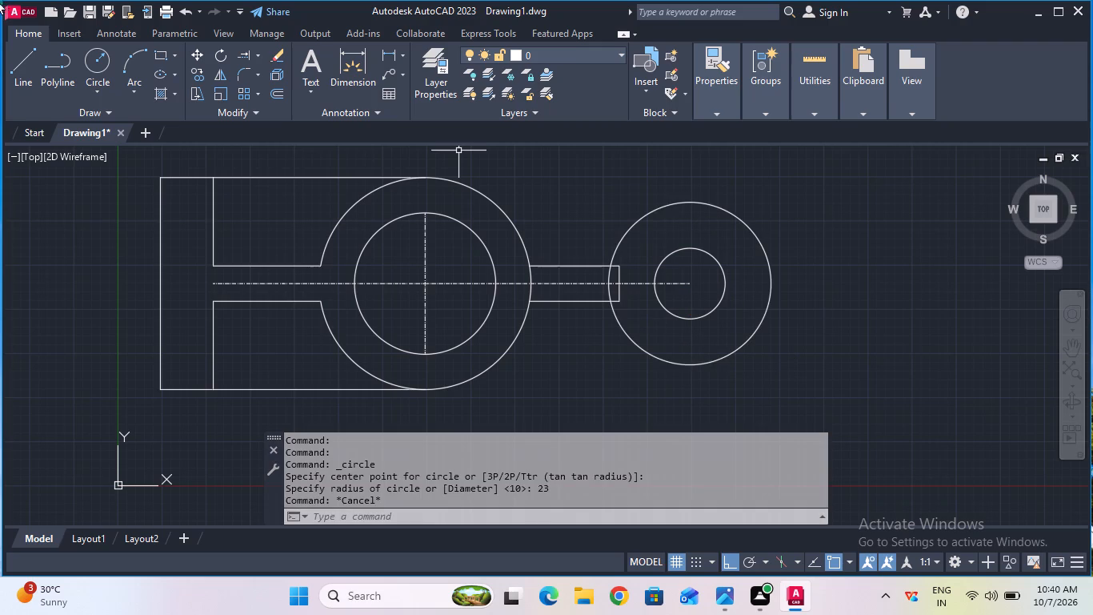
Draw a 50 mm horizontal line from the 23 mm radius circle's upper quadrant towards the boss and extend it to the boss's outer circle.
click(28, 88)
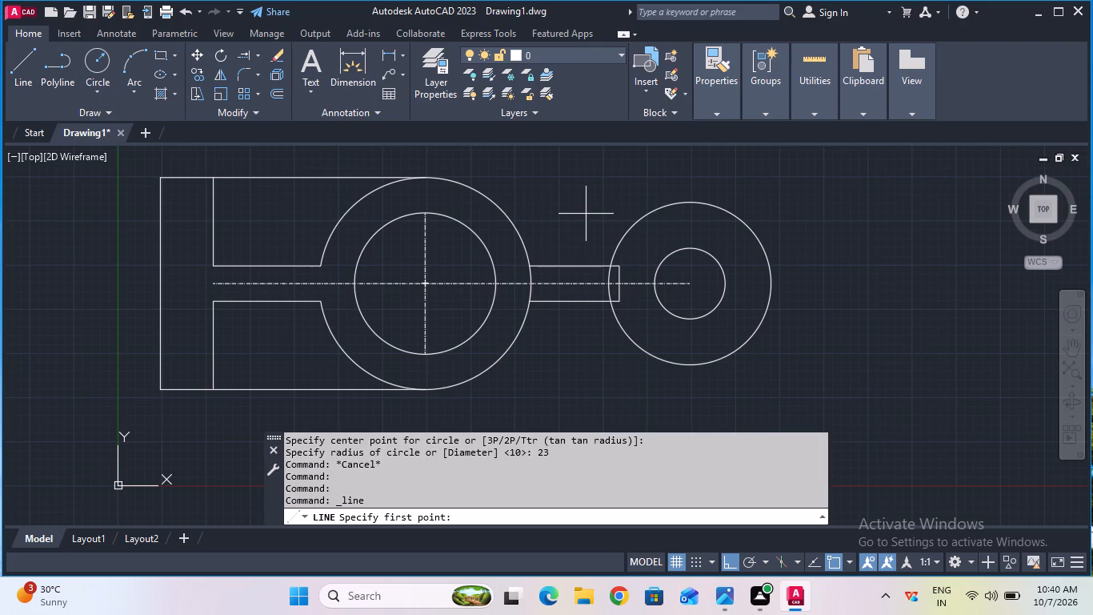
click(691, 206)
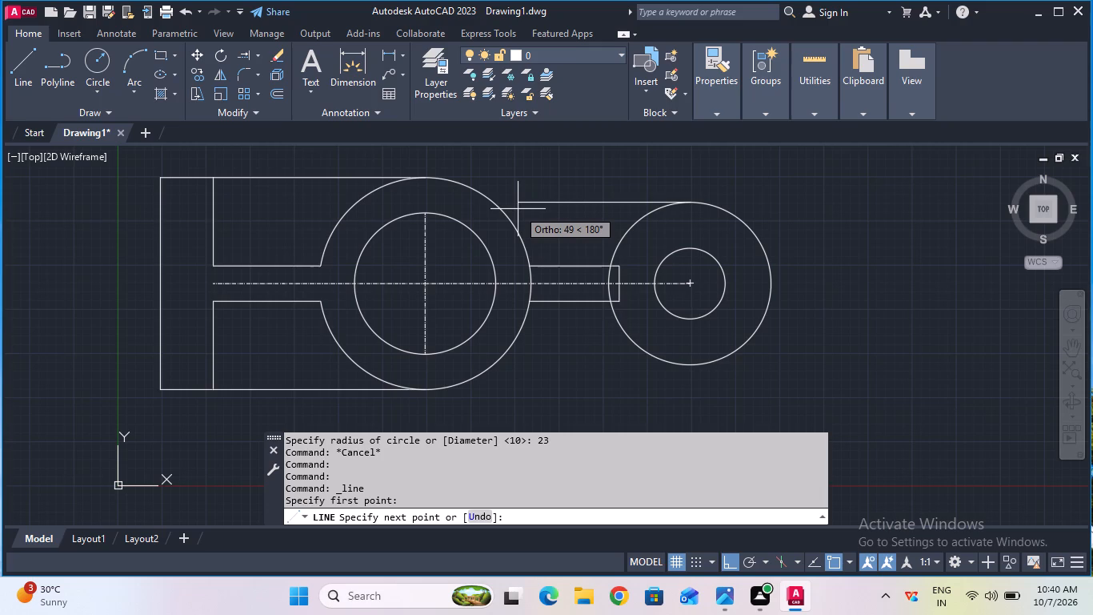
text(50)
key(Return)
key(Escape)
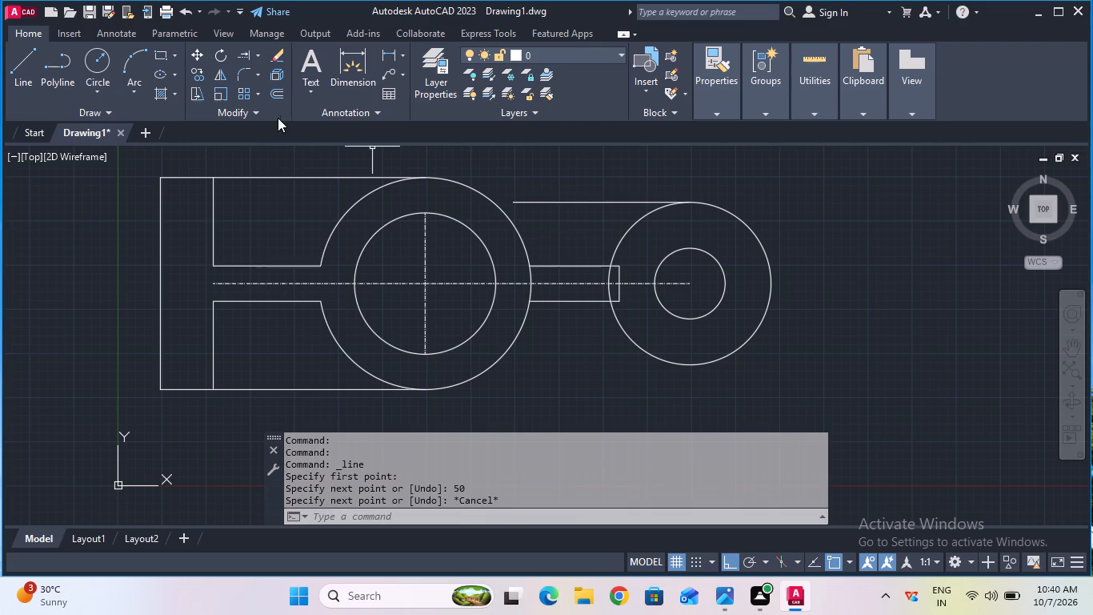
click(247, 57)
click(523, 203)
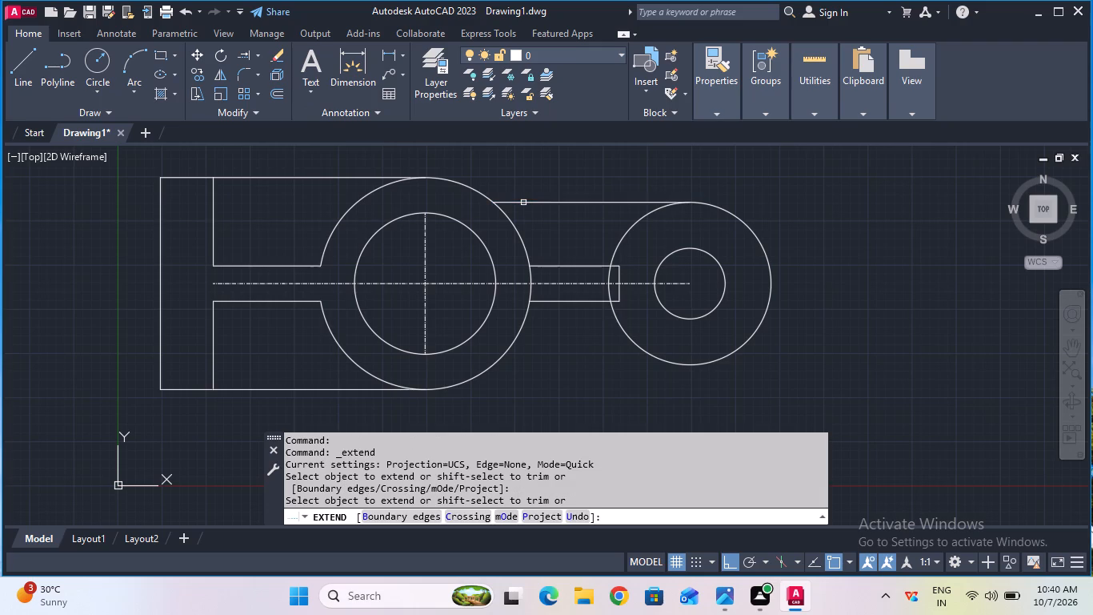
key(Escape)
Draw a 50 mm horizontal line from the 23 mm radius circle's lower quadrant towards the boss and extend it to the boss's outer circle.
click(18, 78)
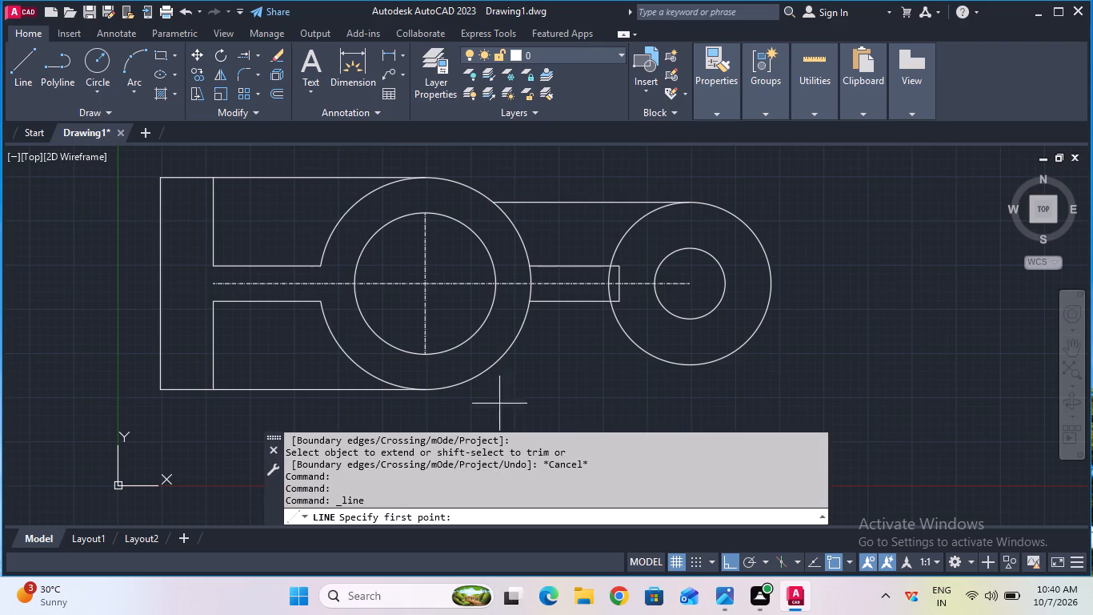
click(695, 364)
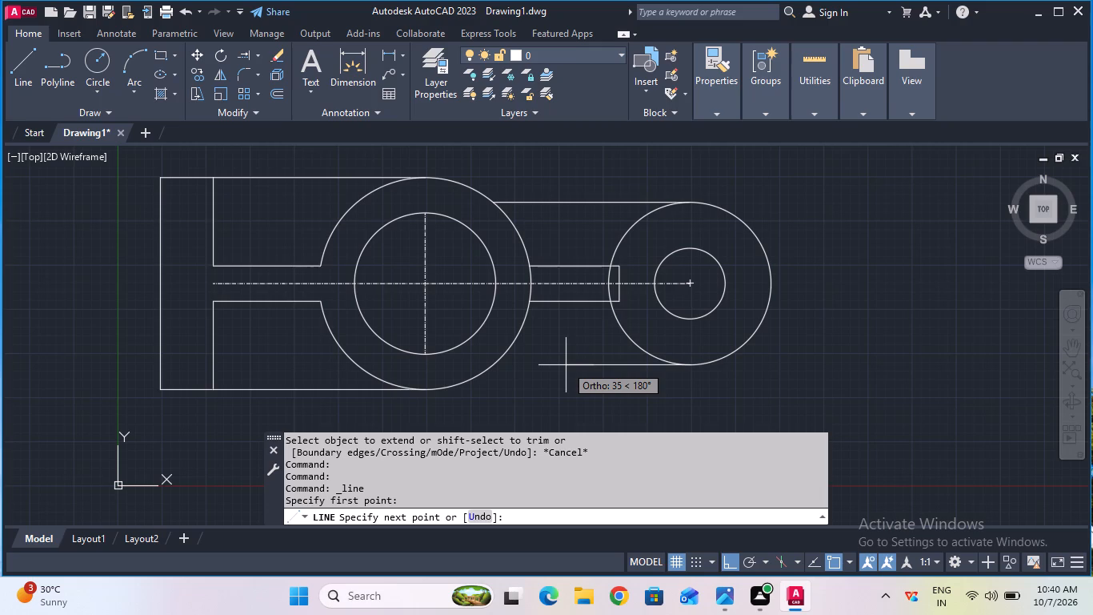
text(50)
key(Return)
key(Escape)
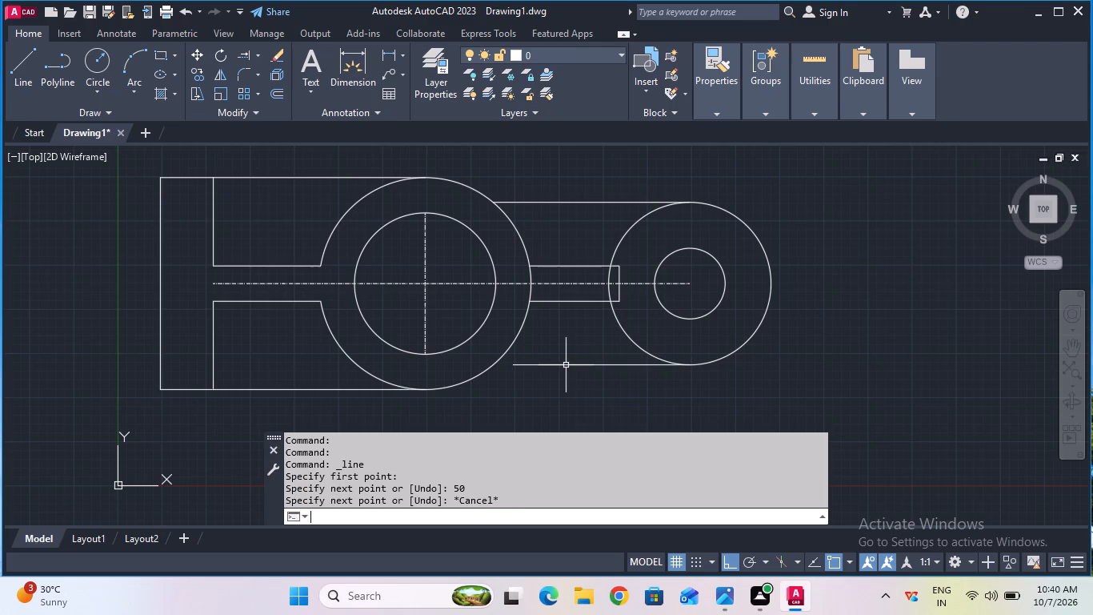
click(237, 50)
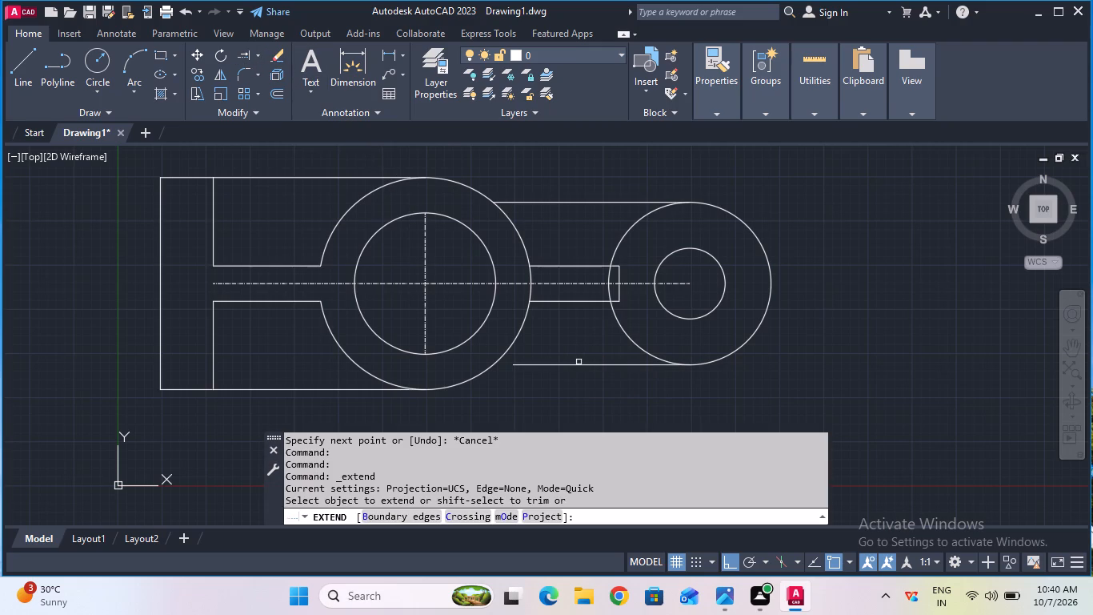
click(536, 367)
key(Escape)
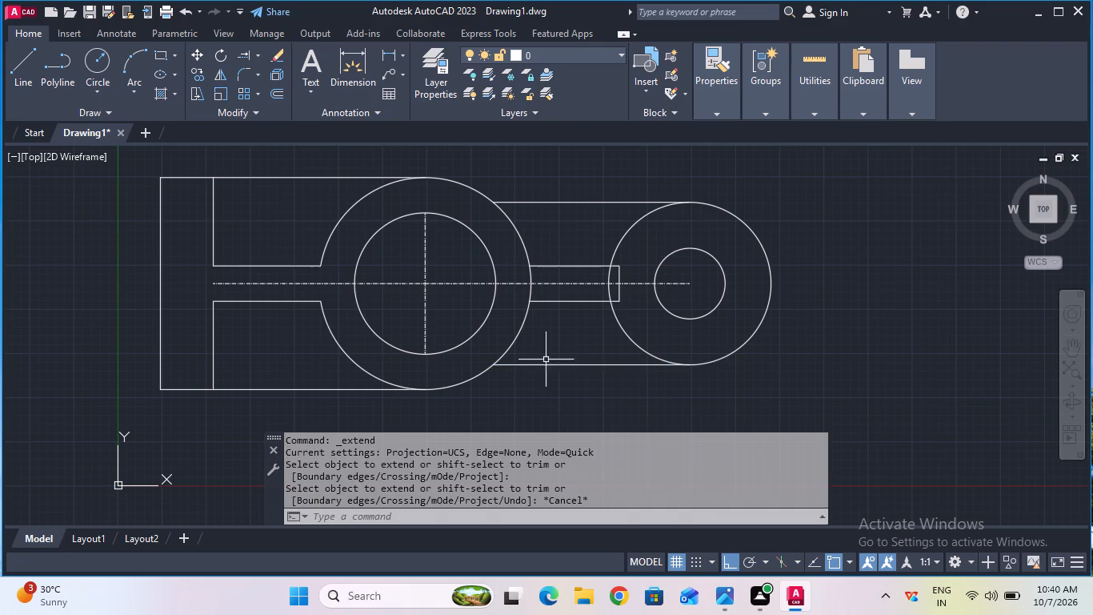
Trim the boss-side half of the 23 mm radius circle above and below the rib, and erase the leftover arc inside the rib.
click(256, 56)
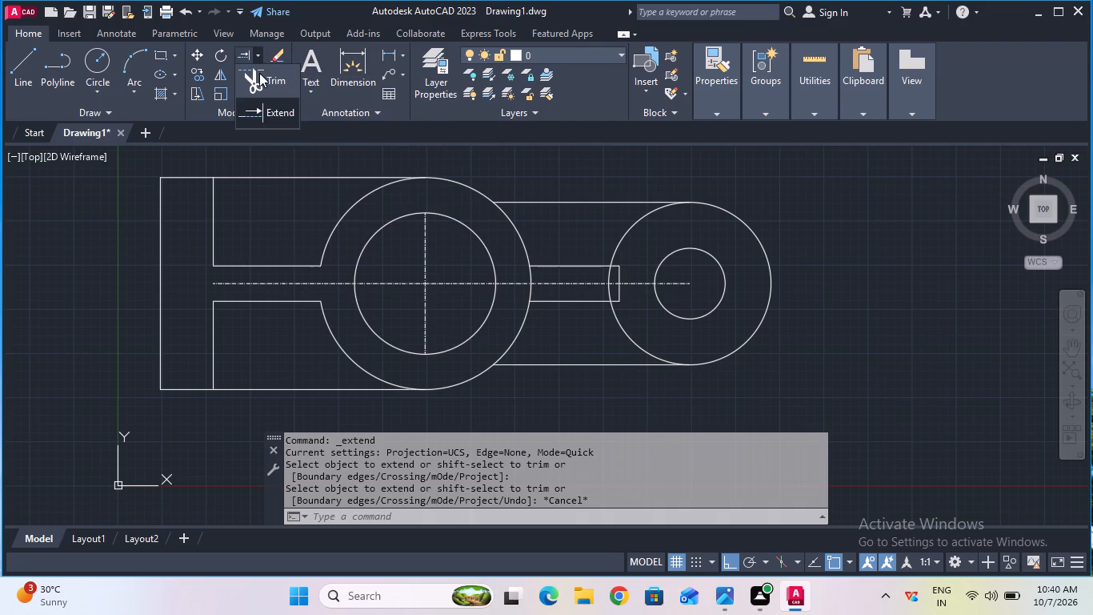
click(260, 78)
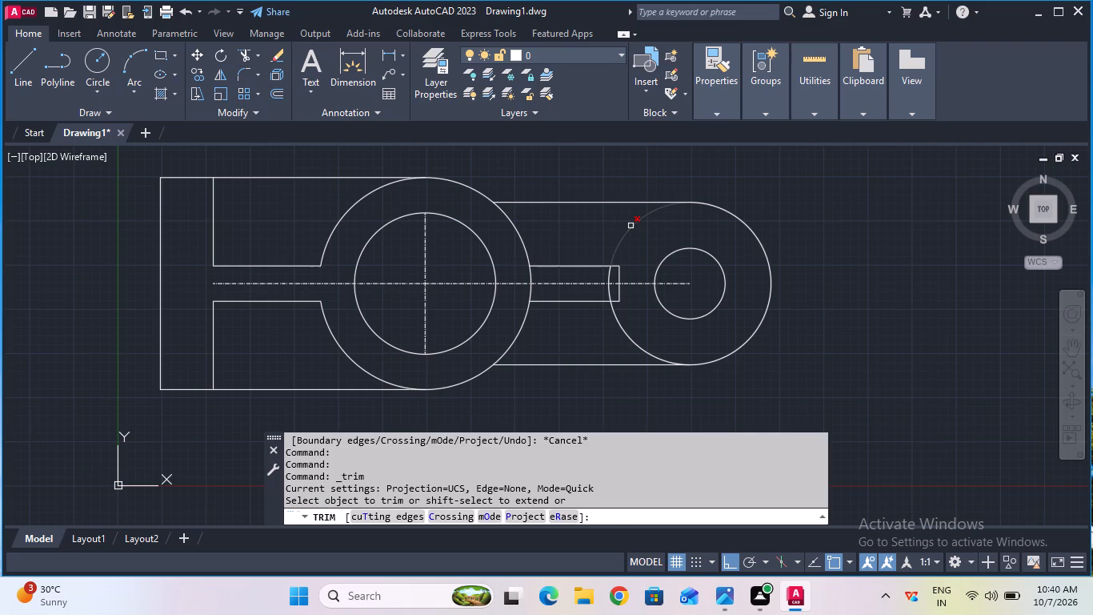
click(631, 226)
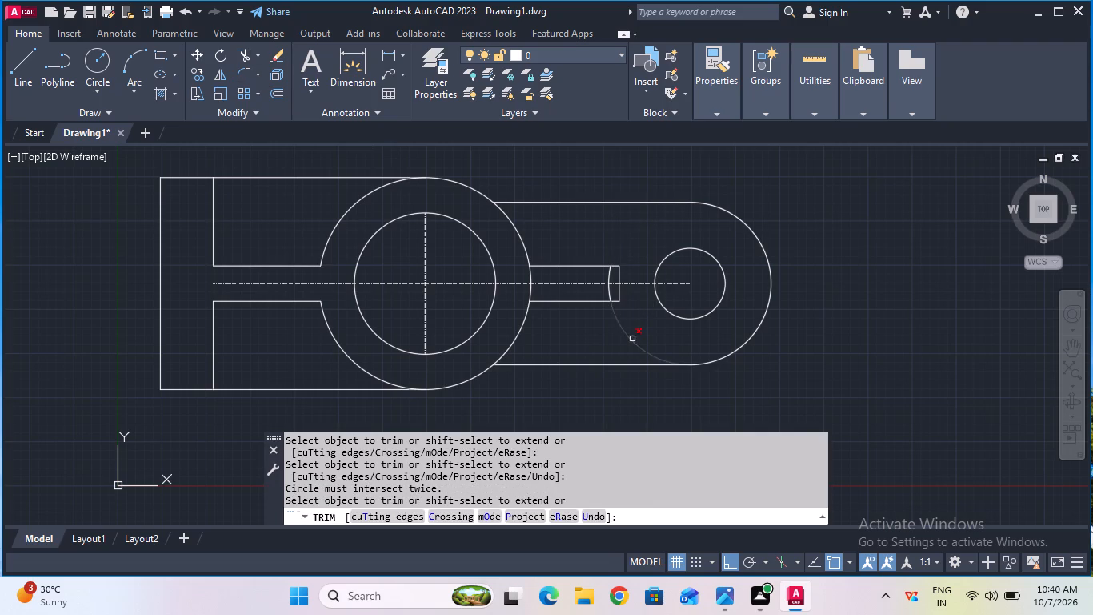
click(632, 339)
key(Escape)
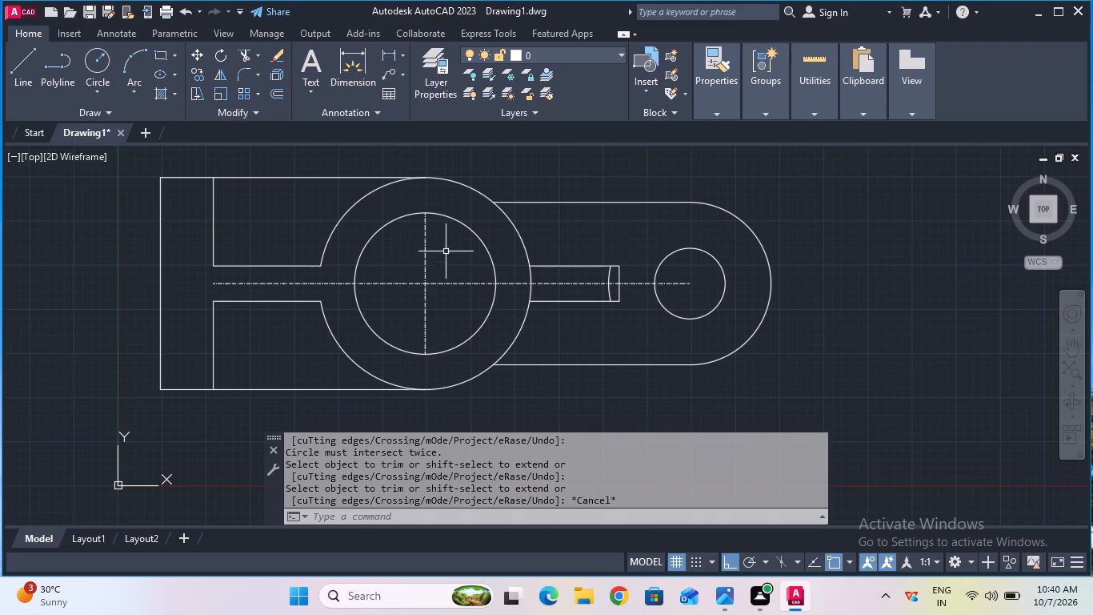
click(279, 44)
click(279, 59)
click(607, 294)
key(Return)
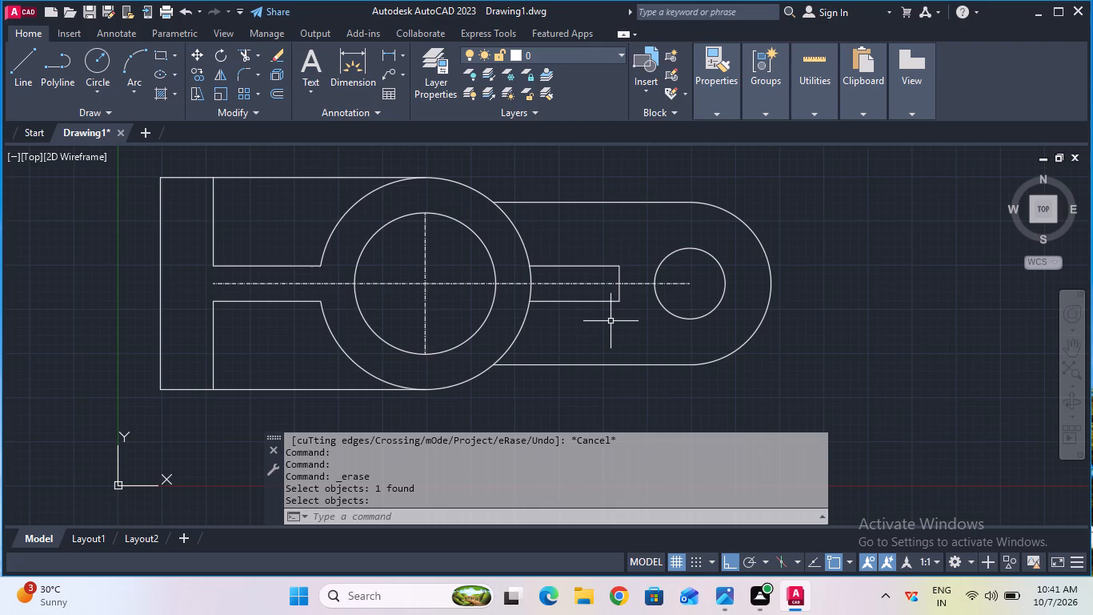
Examine the dimensions of section A-A and the front view in the reference image before drawing the remaining views.
scroll(814, 359, down, 2)
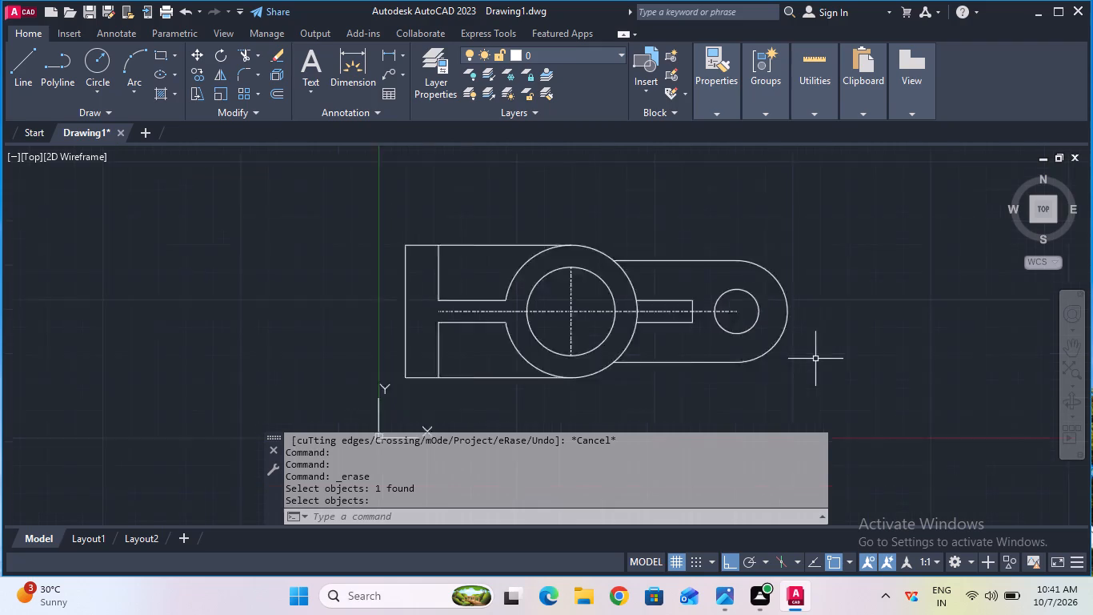
scroll(815, 359, down, 2)
scroll(815, 359, up, 1)
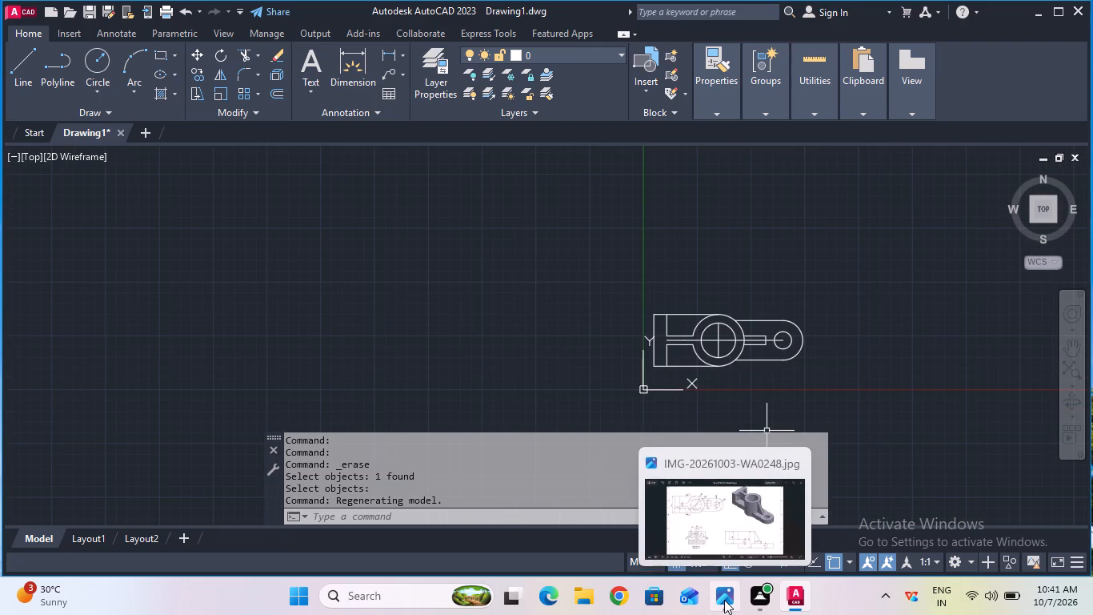
click(724, 518)
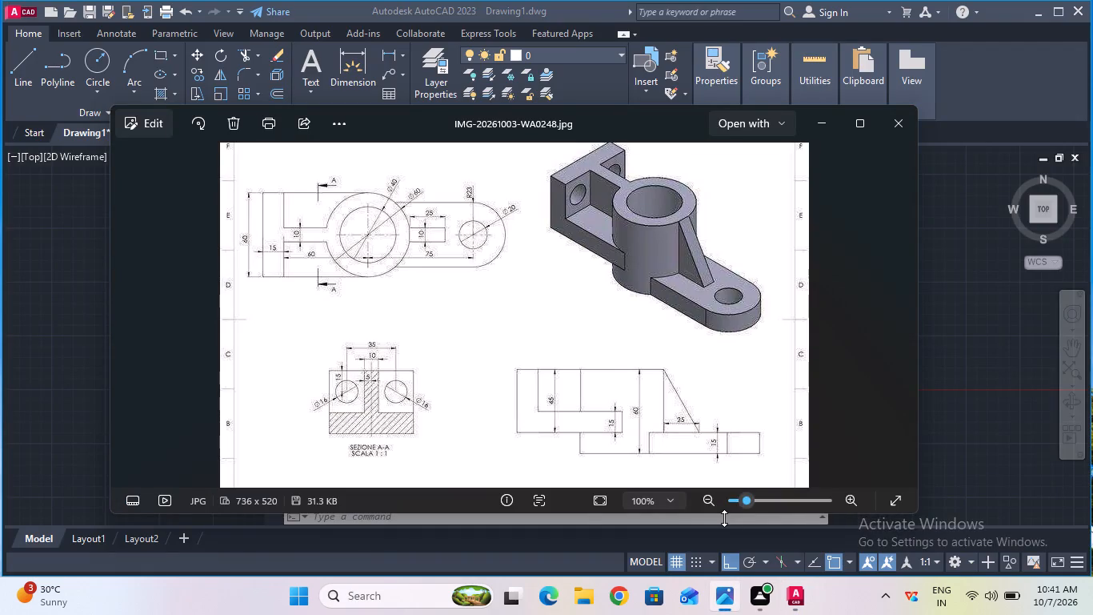
click(719, 589)
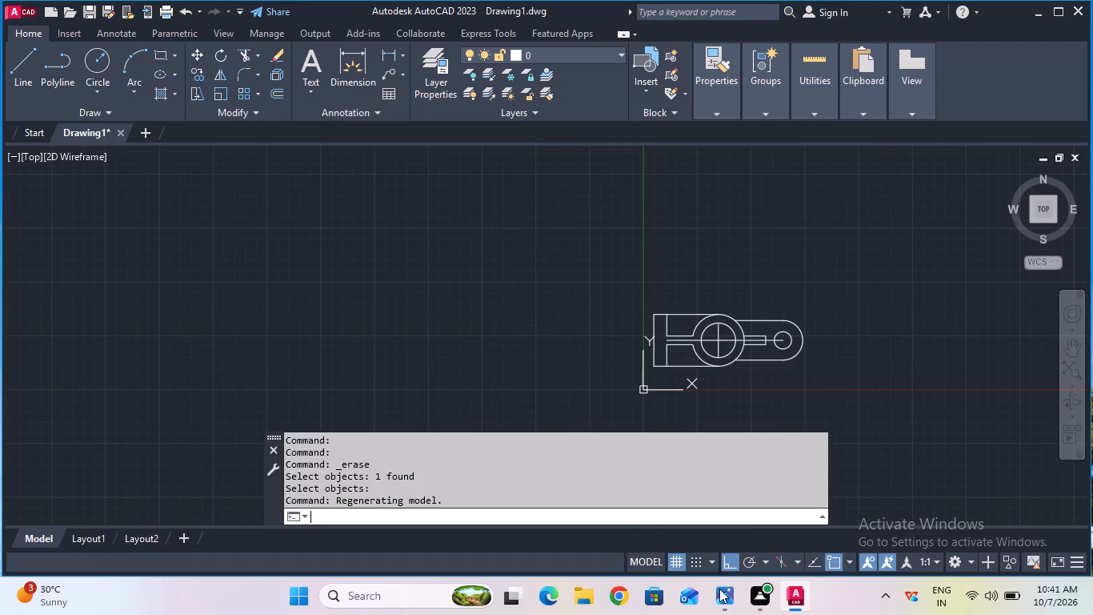
middle_drag(734, 412, 734, 410)
scroll(734, 412, up, 1)
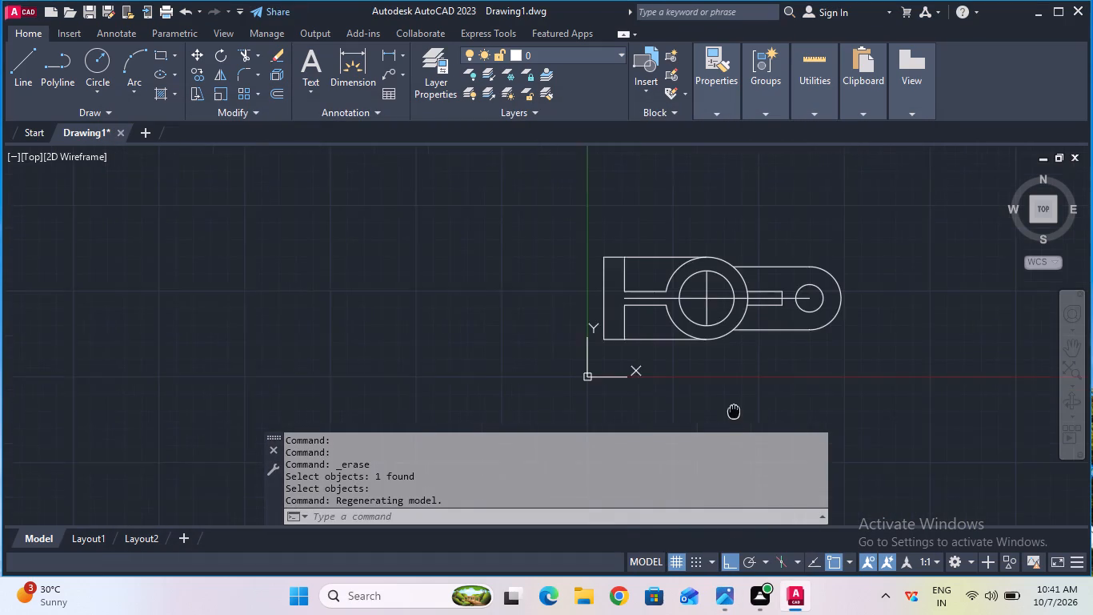
middle_drag(734, 410, 749, 285)
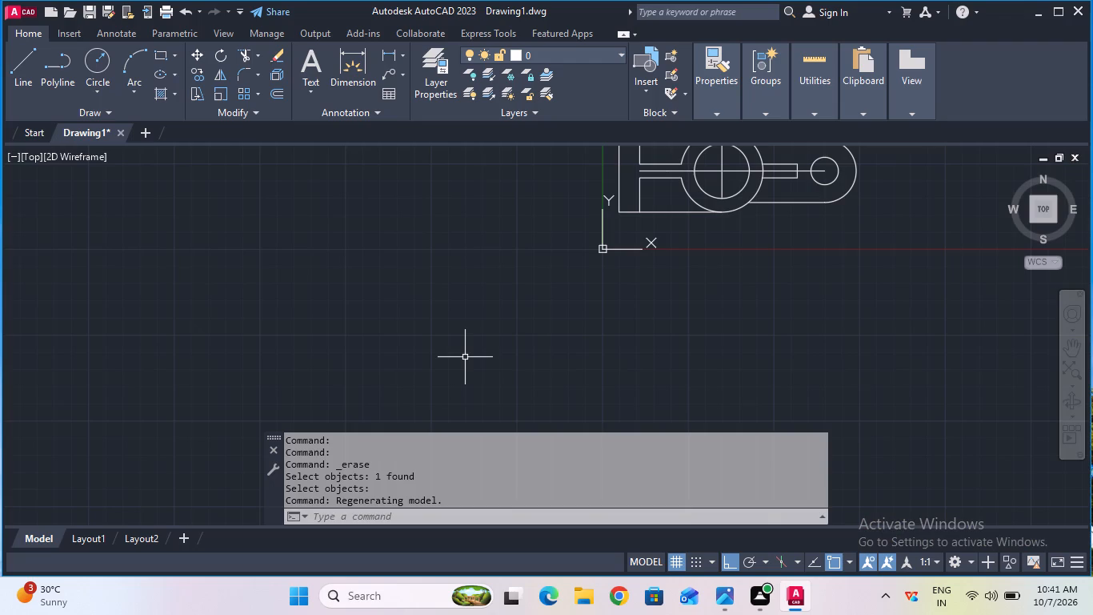
click(717, 598)
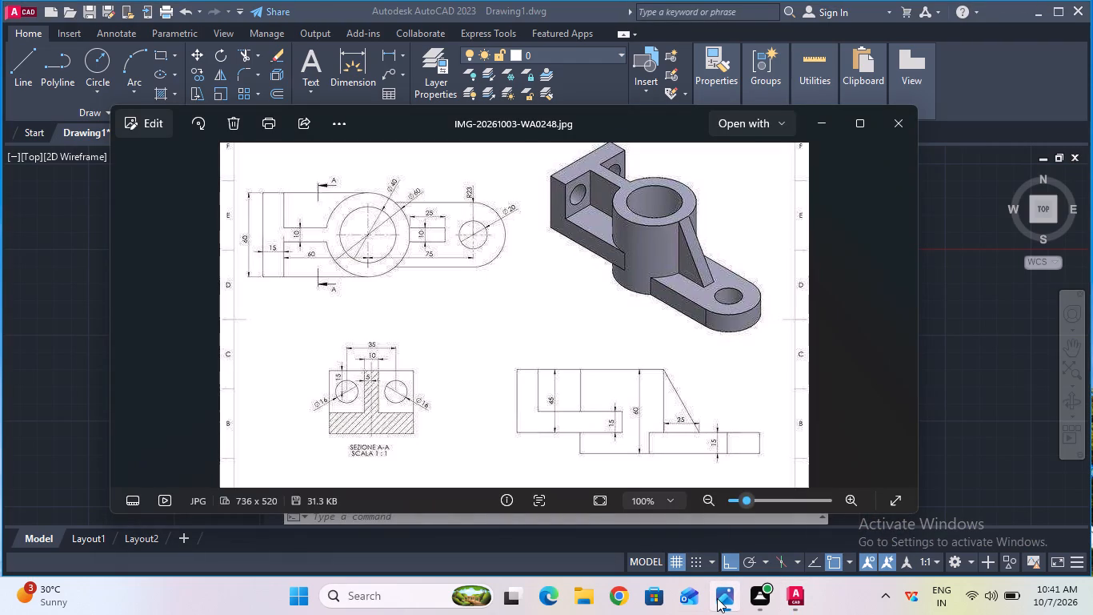
scroll(548, 389, up, 2)
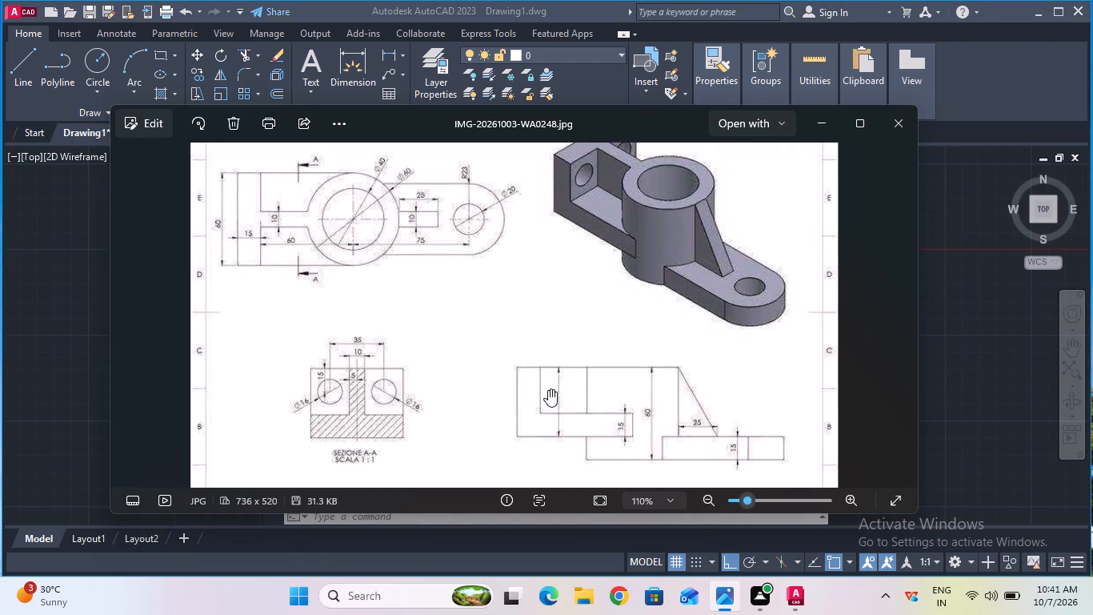
scroll(548, 389, up, 3)
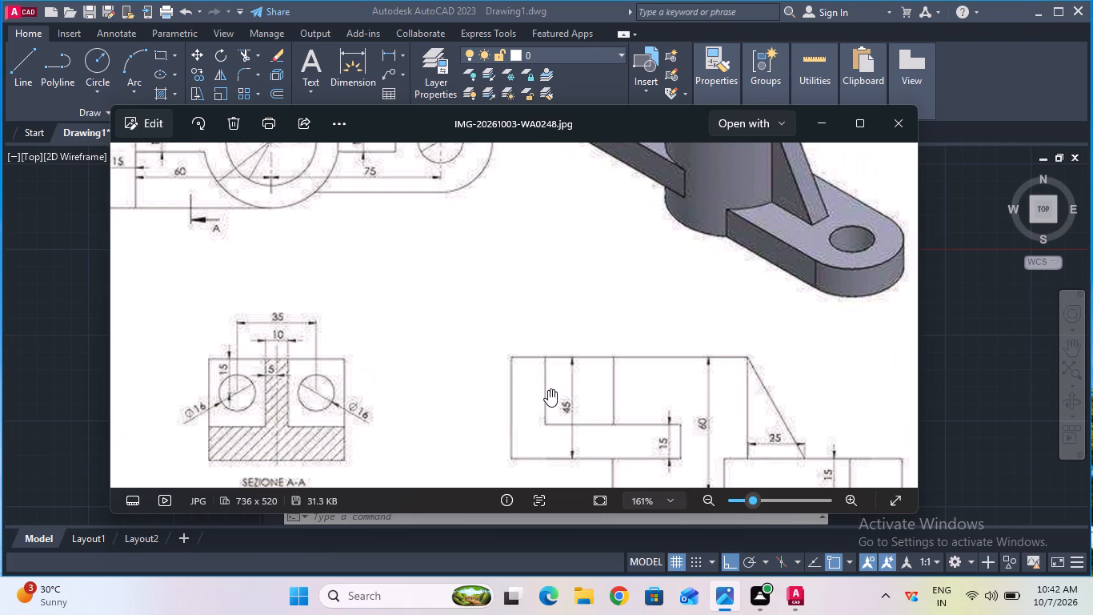
scroll(548, 389, down, 2)
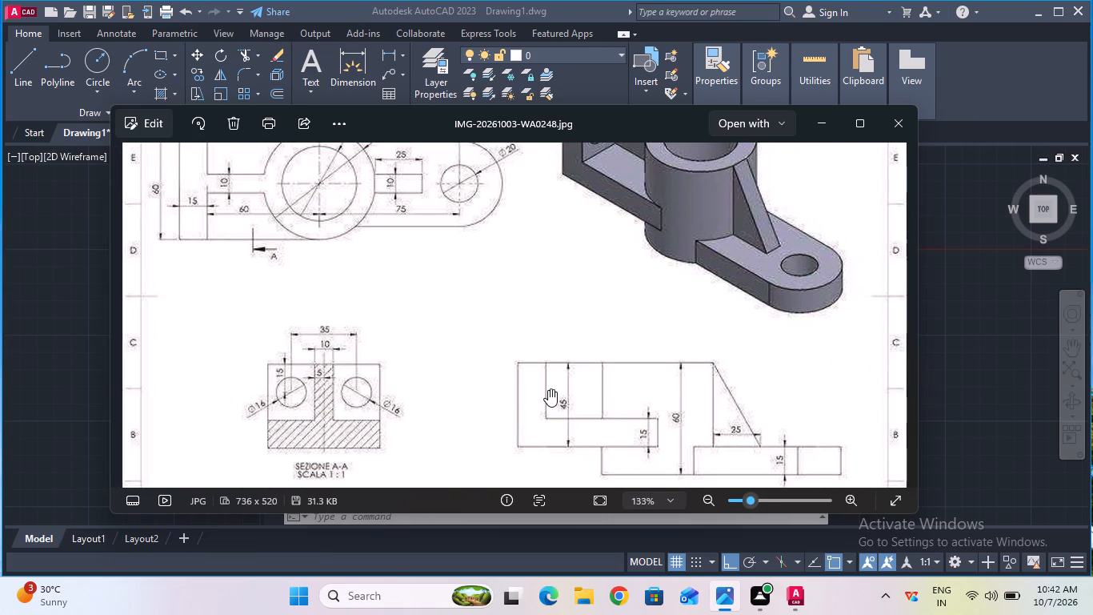
scroll(548, 389, down, 1)
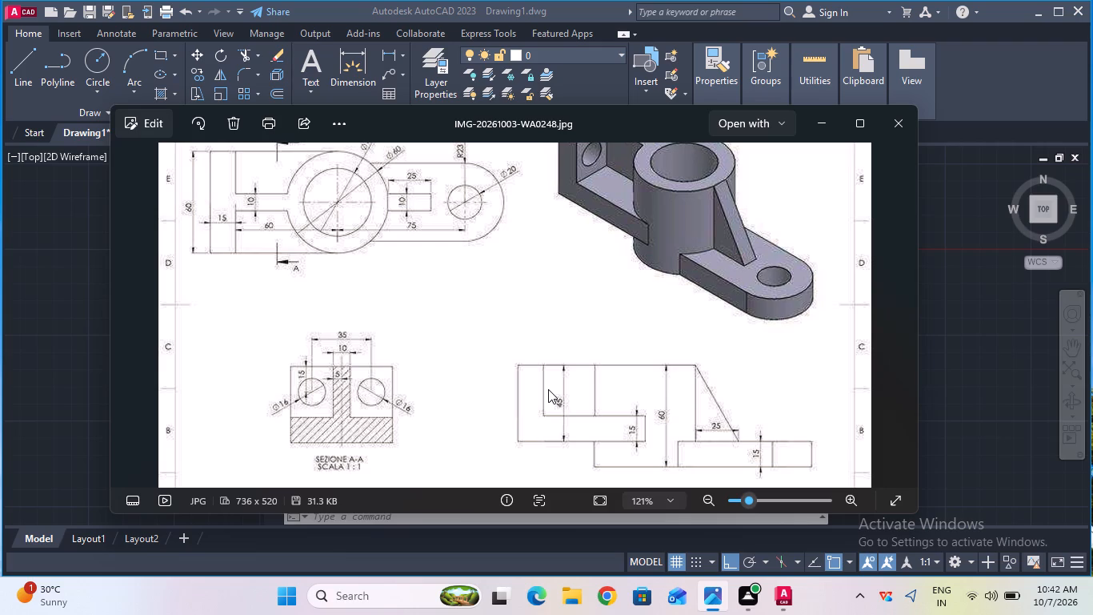
click(790, 585)
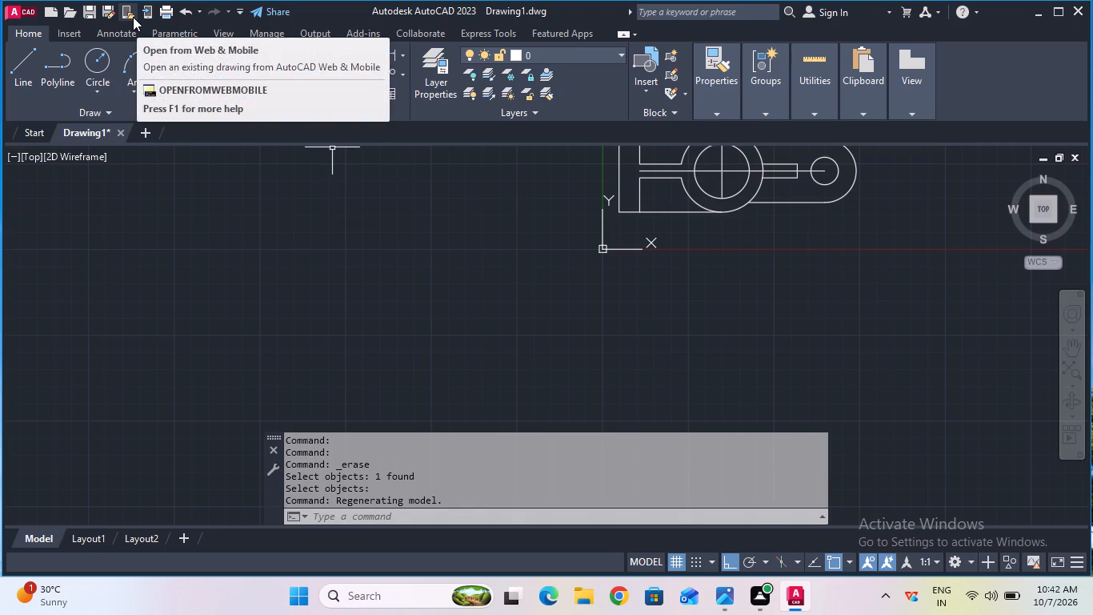
Draw a 60 mm horizontal line in the empty area below the top view as the section view's upper edge.
click(34, 79)
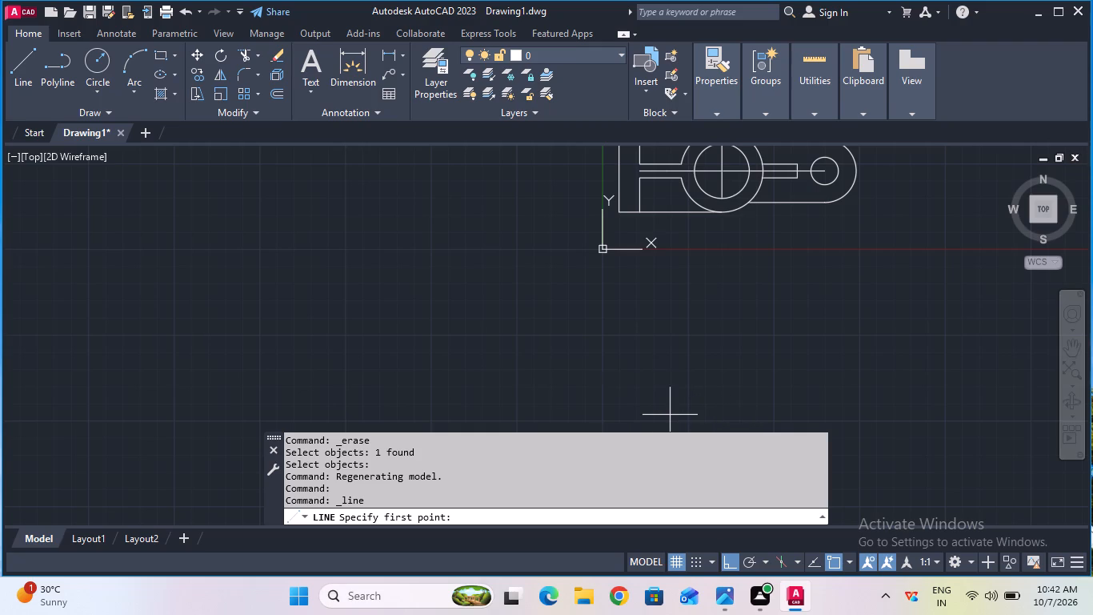
click(693, 412)
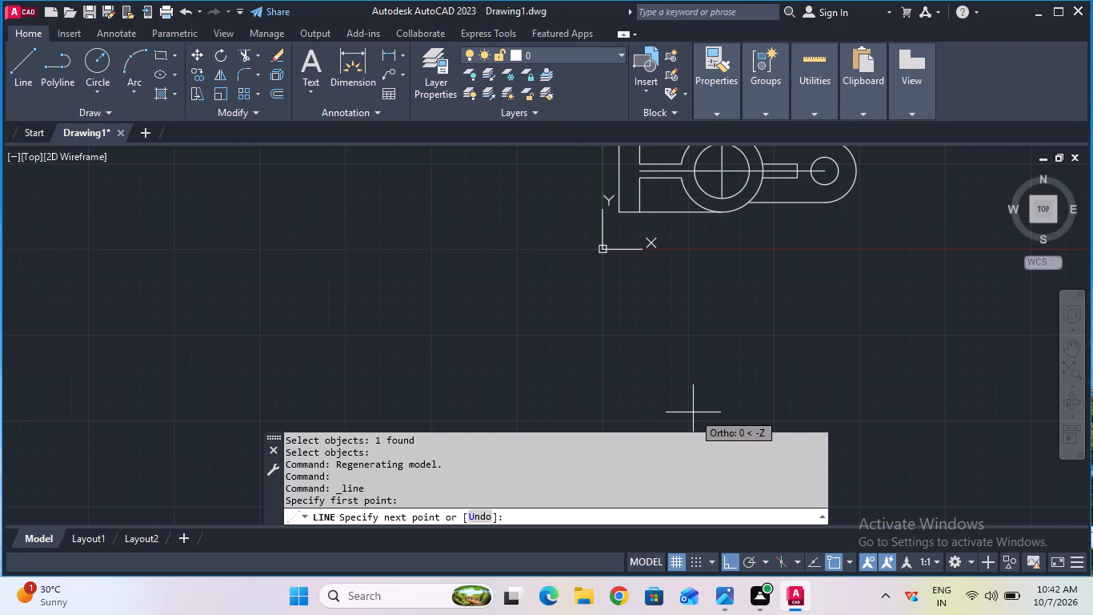
text(60)
key(Return)
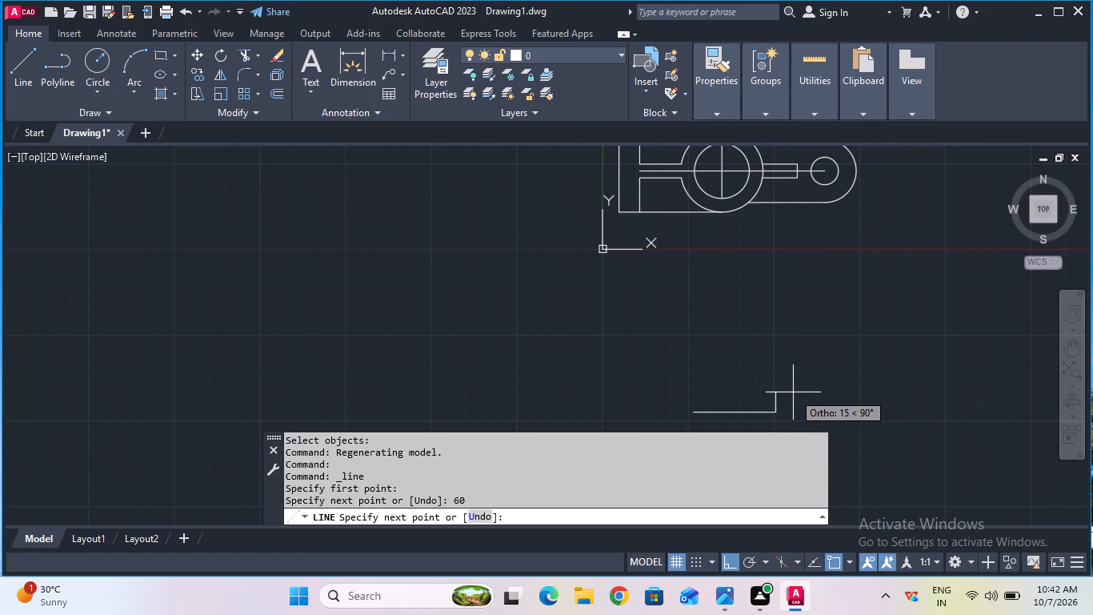
key(Escape)
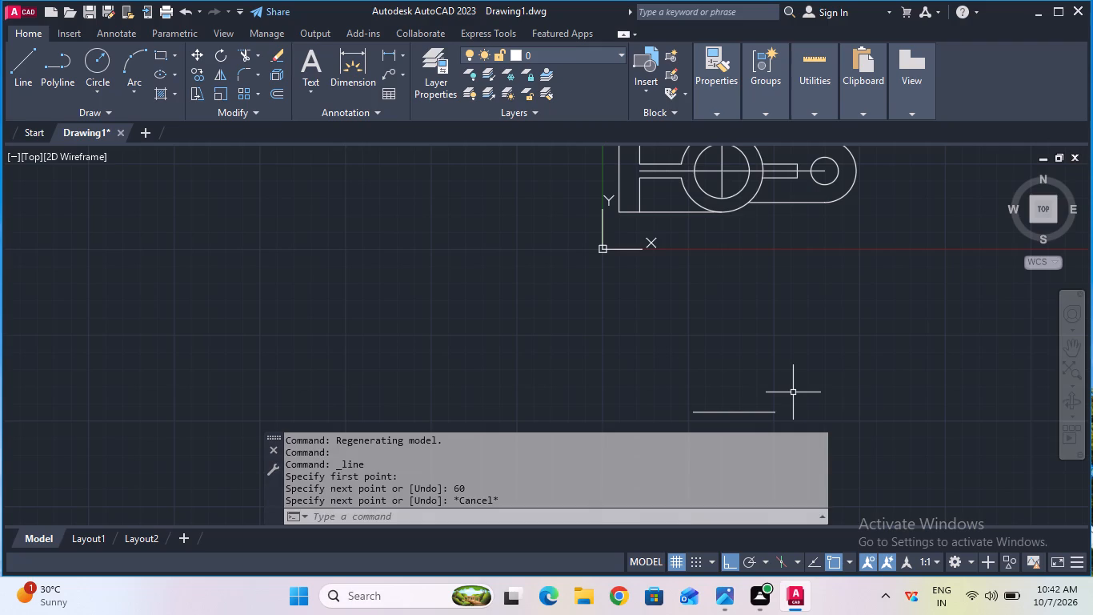
Recheck the views in the reference image and measure the new horizontal line's length with a linear dimension.
click(717, 597)
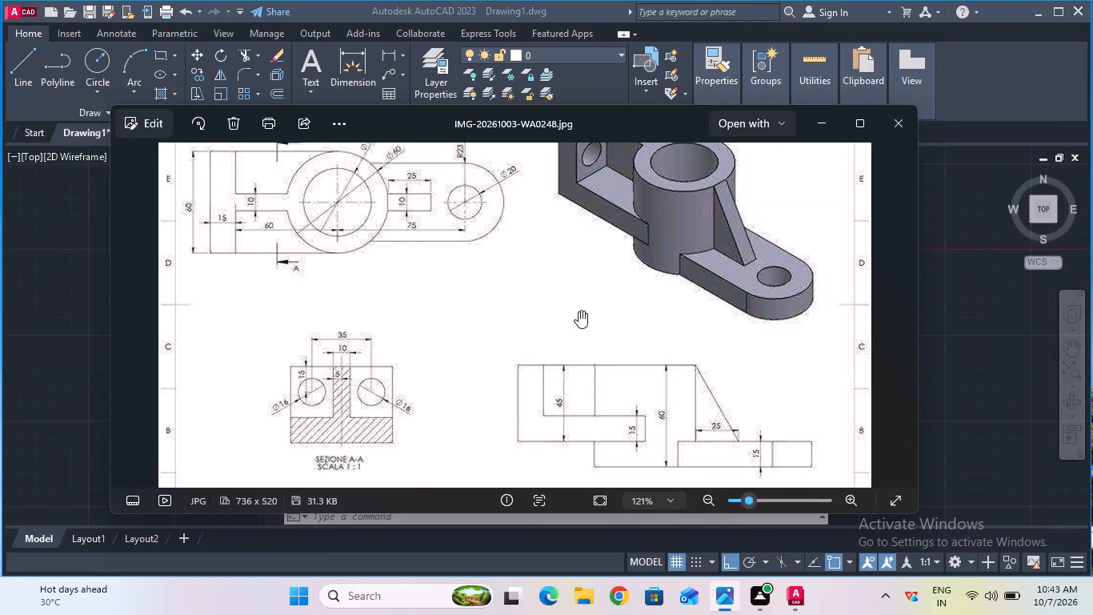
middle_drag(579, 311, 579, 367)
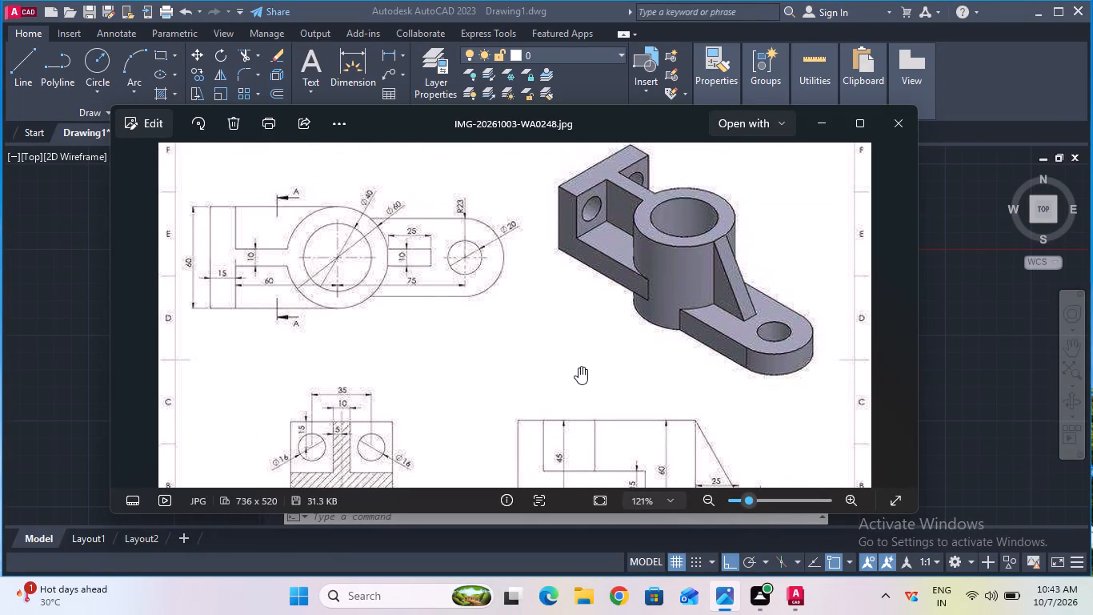
scroll(579, 367, down, 1)
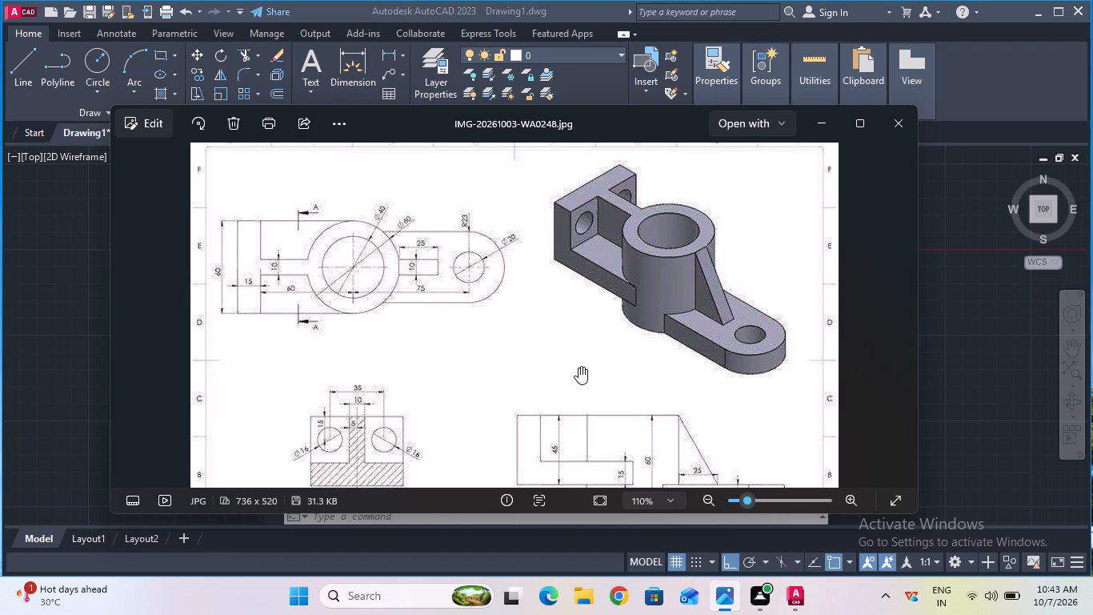
click(791, 600)
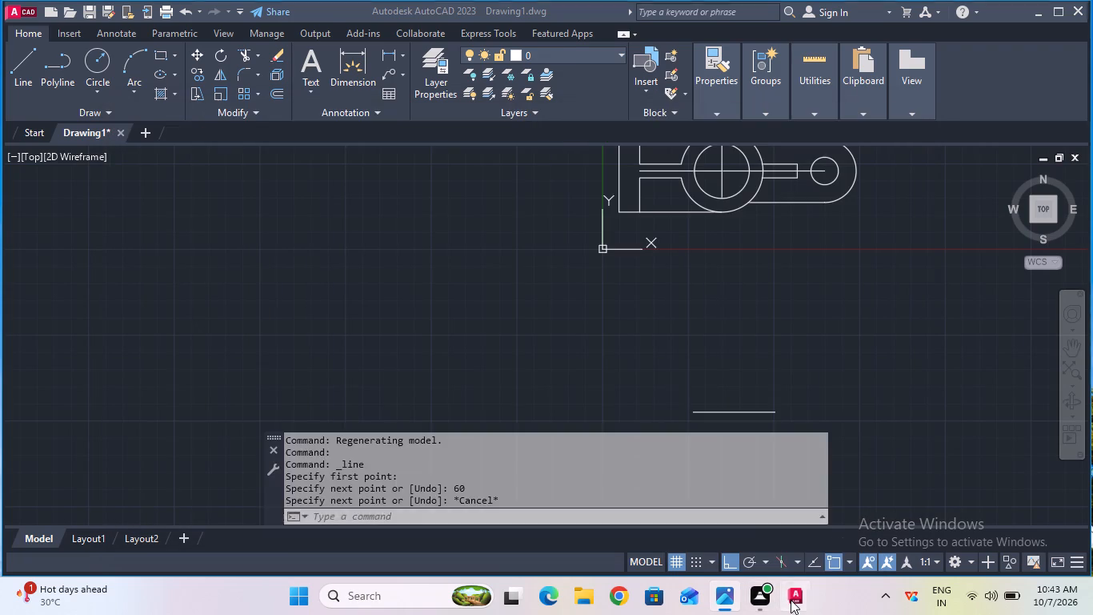
scroll(646, 348, up, 1)
scroll(646, 348, down, 2)
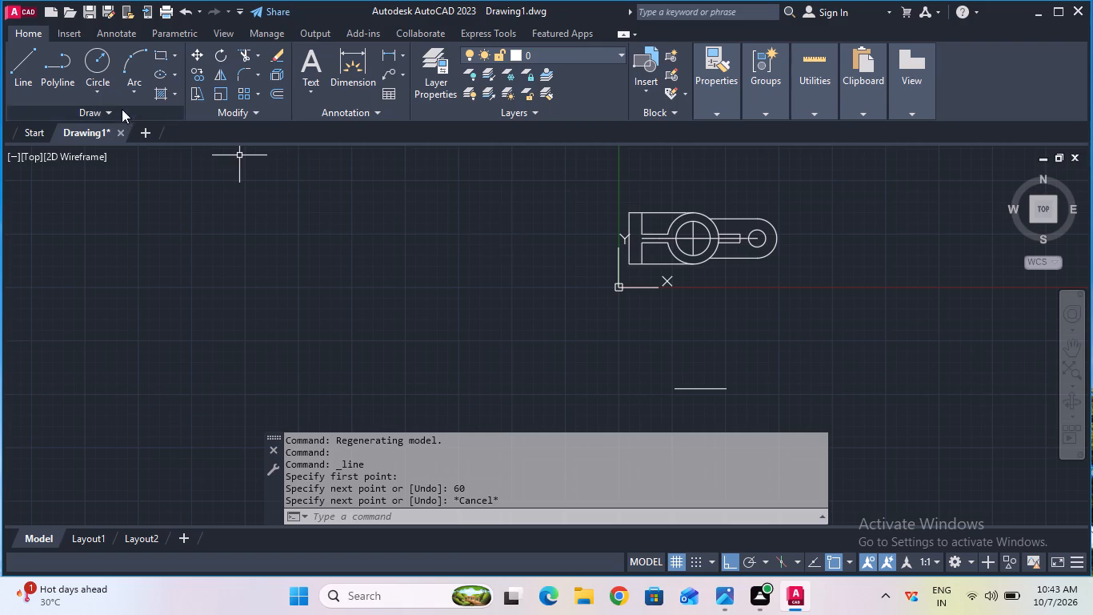
click(385, 58)
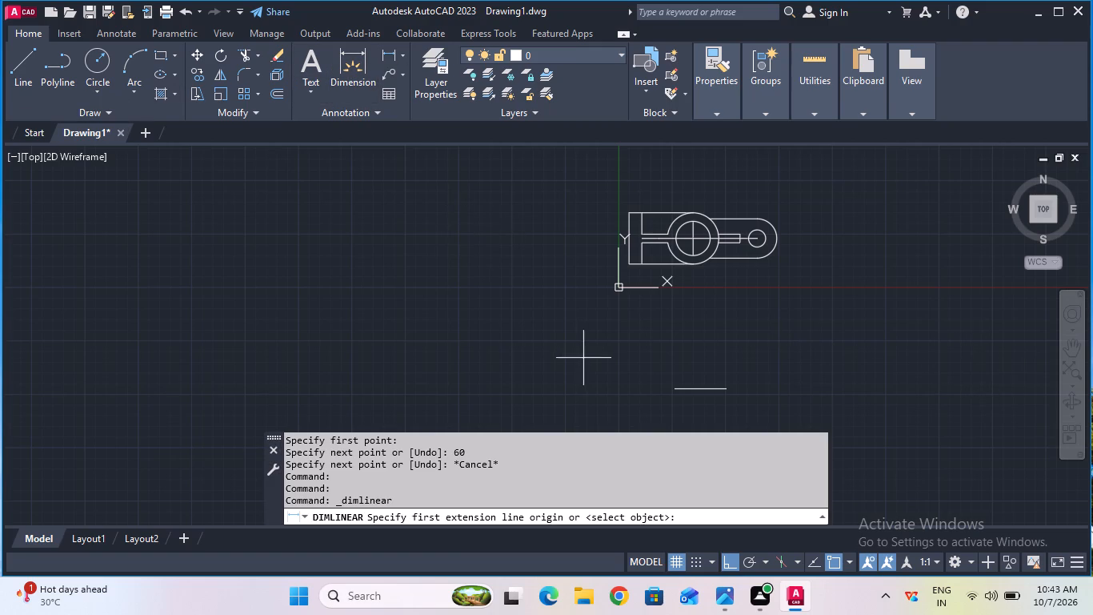
click(673, 384)
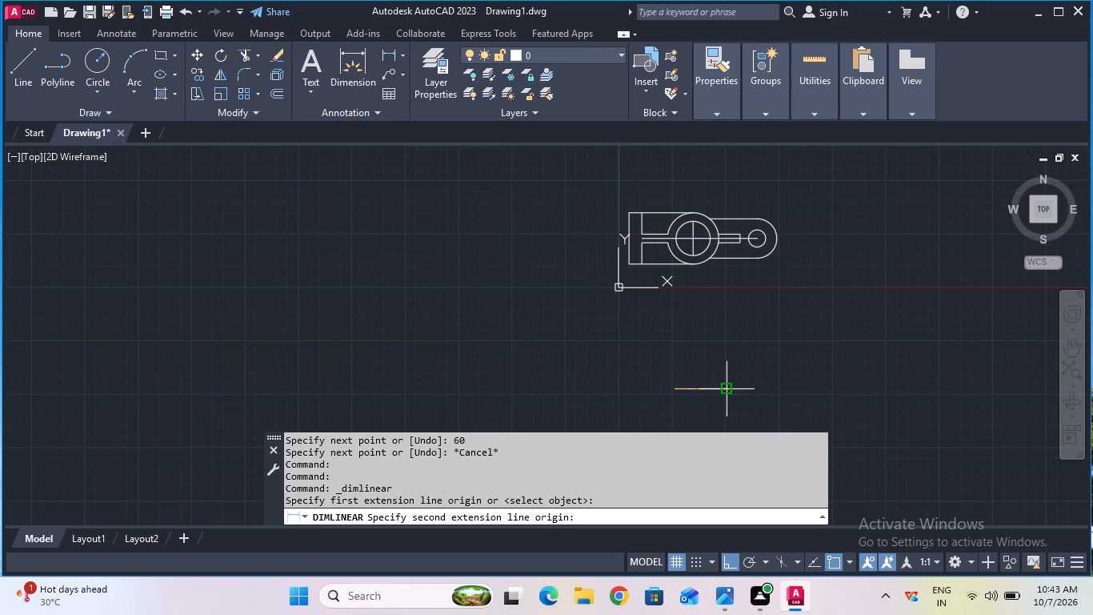
click(728, 392)
scroll(736, 360, up, 1)
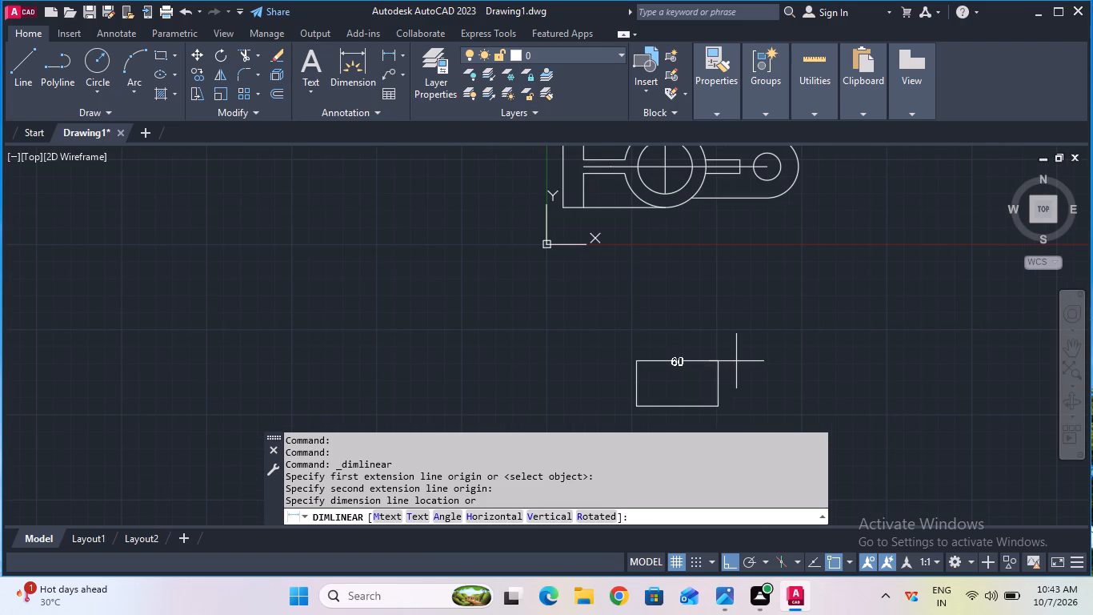
key(Escape)
Draw lines 45 mm down from the horizontal line's left end, 60 mm across, and up to its right end to close the rectangle.
click(1074, 351)
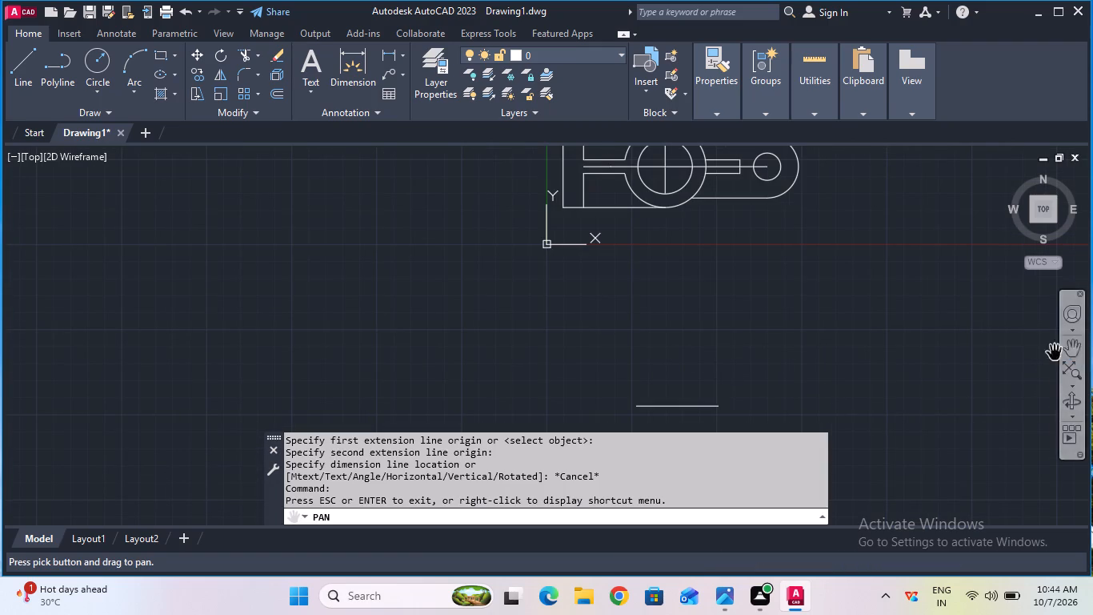
drag(795, 381, 826, 269)
click(826, 269)
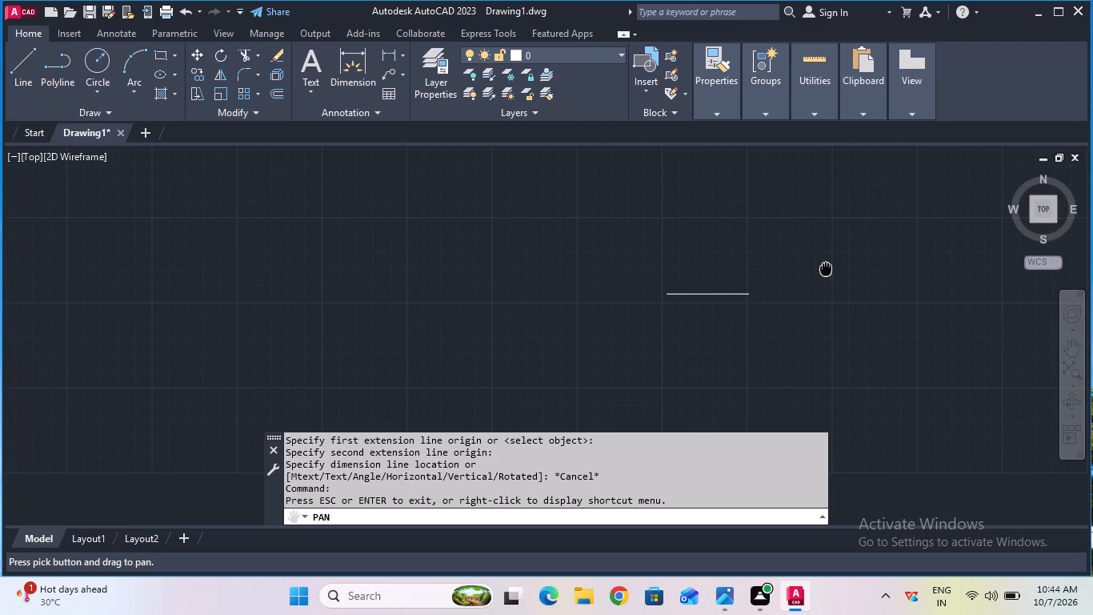
key(Escape)
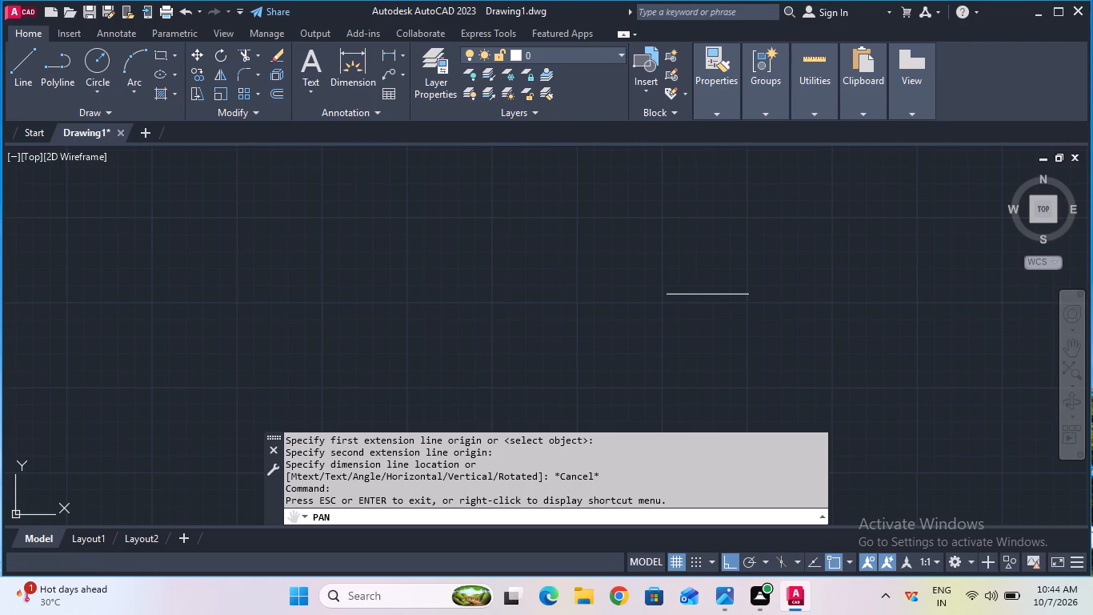
click(17, 92)
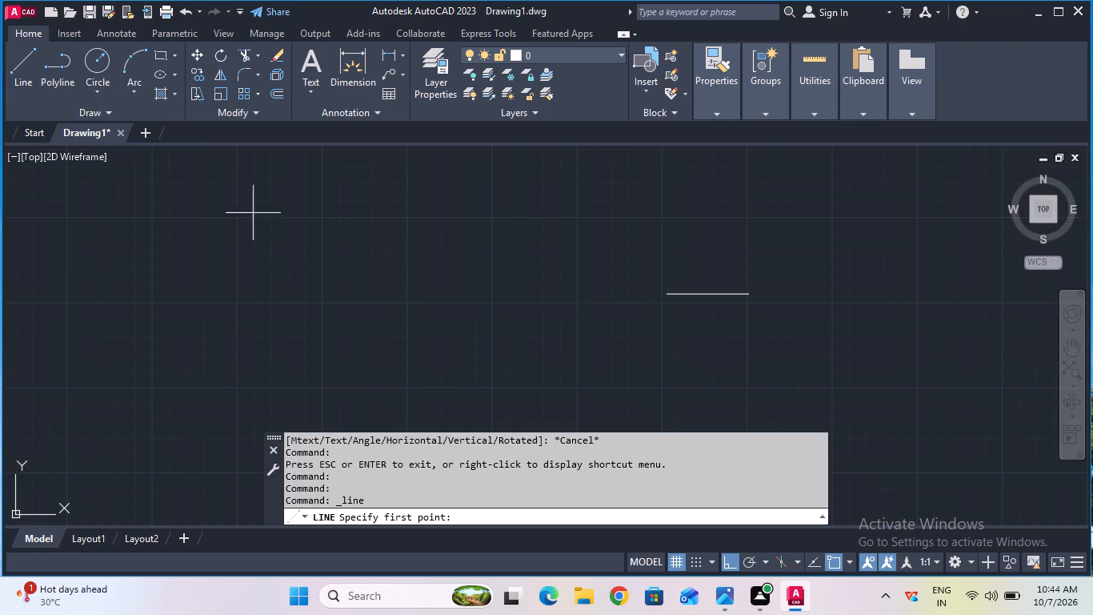
click(659, 293)
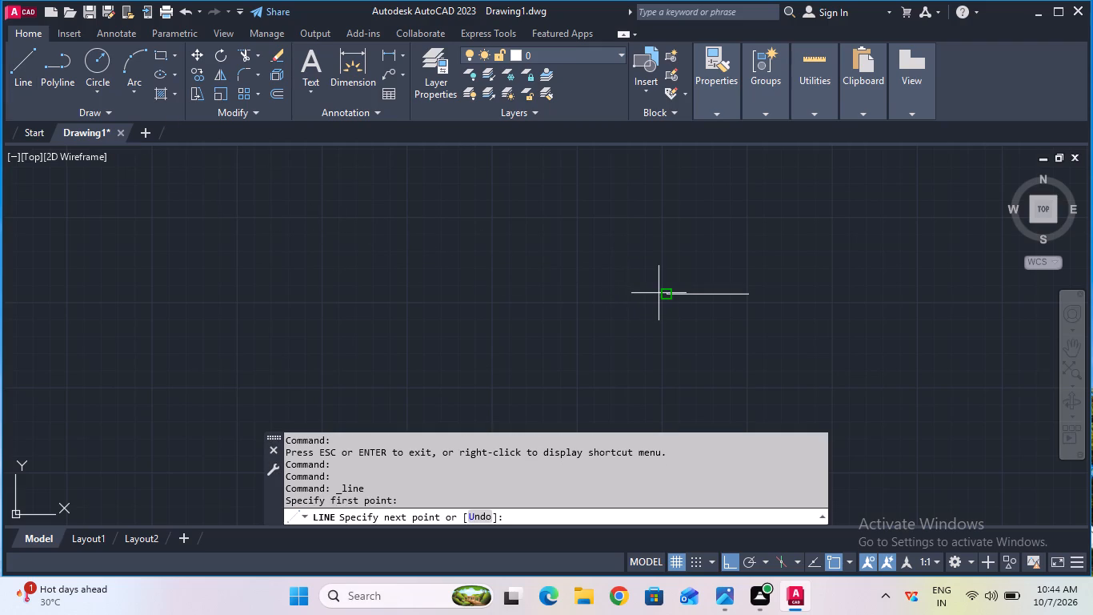
text(45)
key(Return)
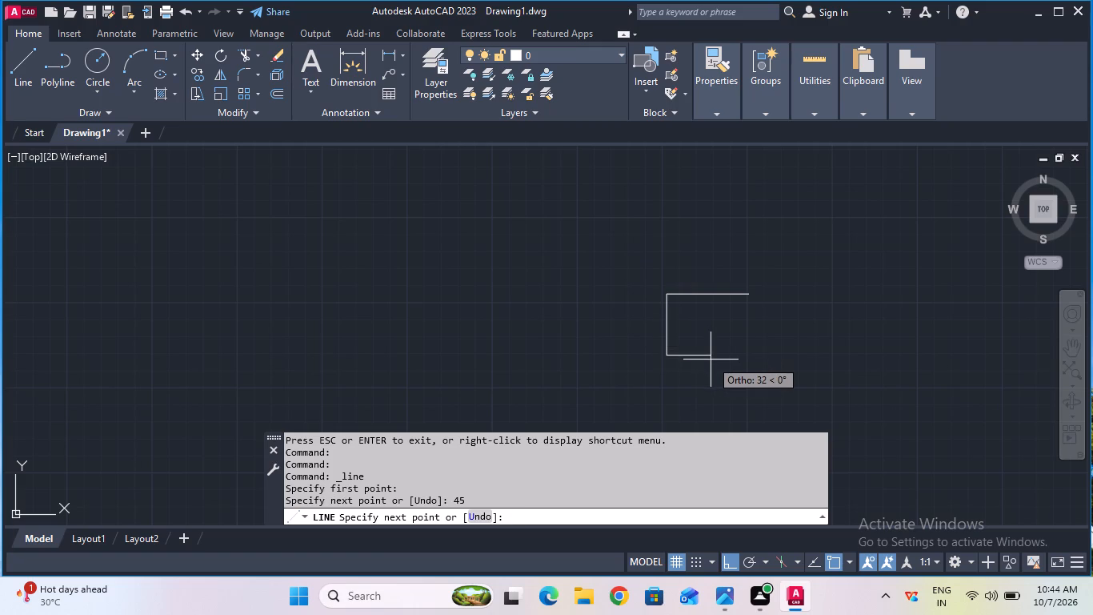
text(60)
key(Return)
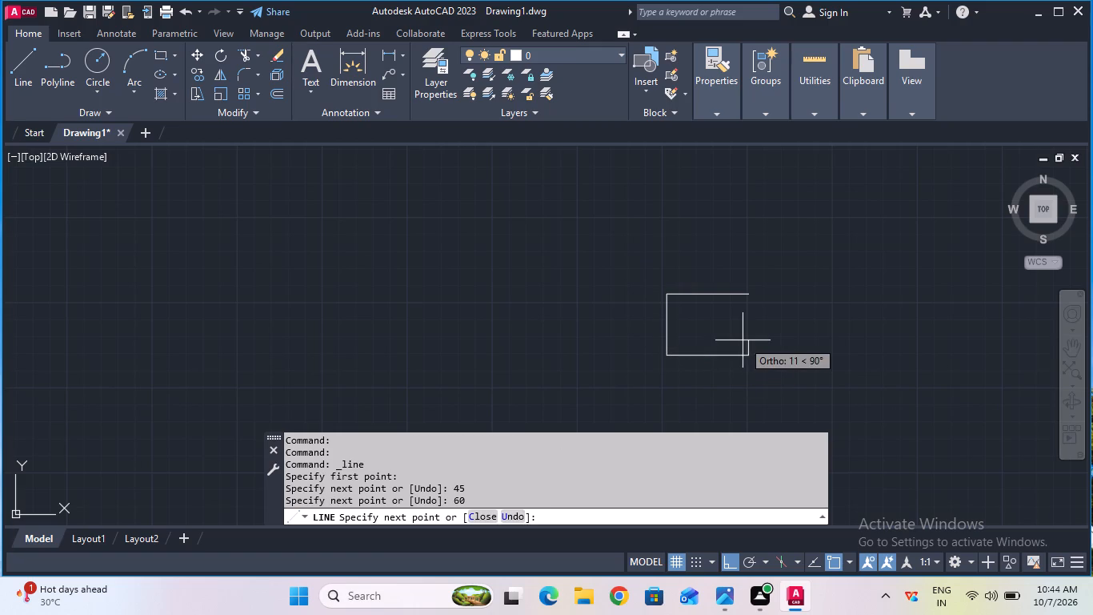
click(750, 295)
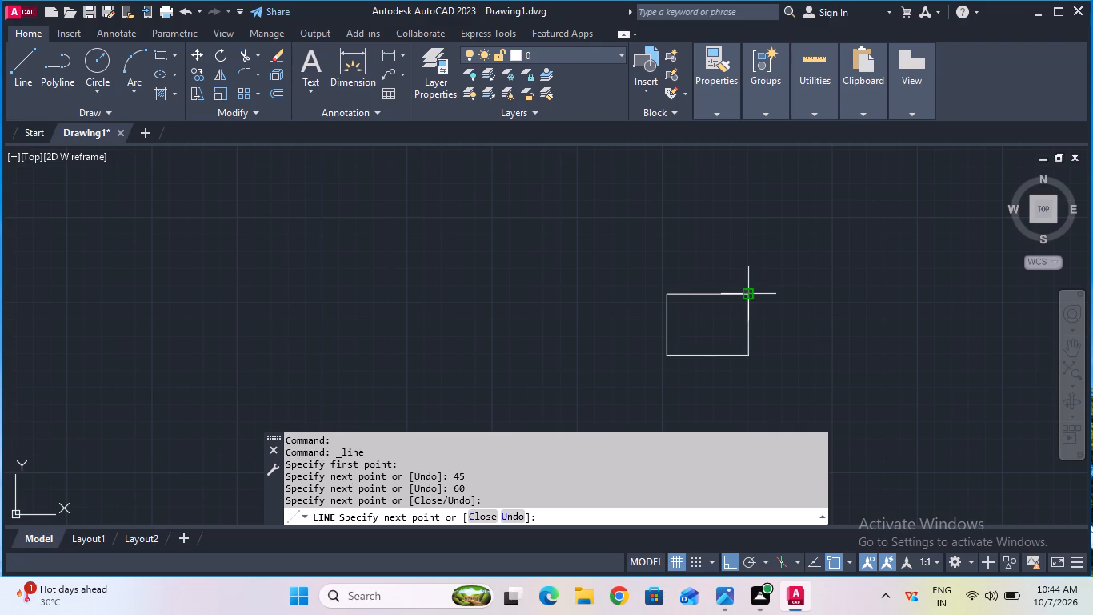
key(Escape)
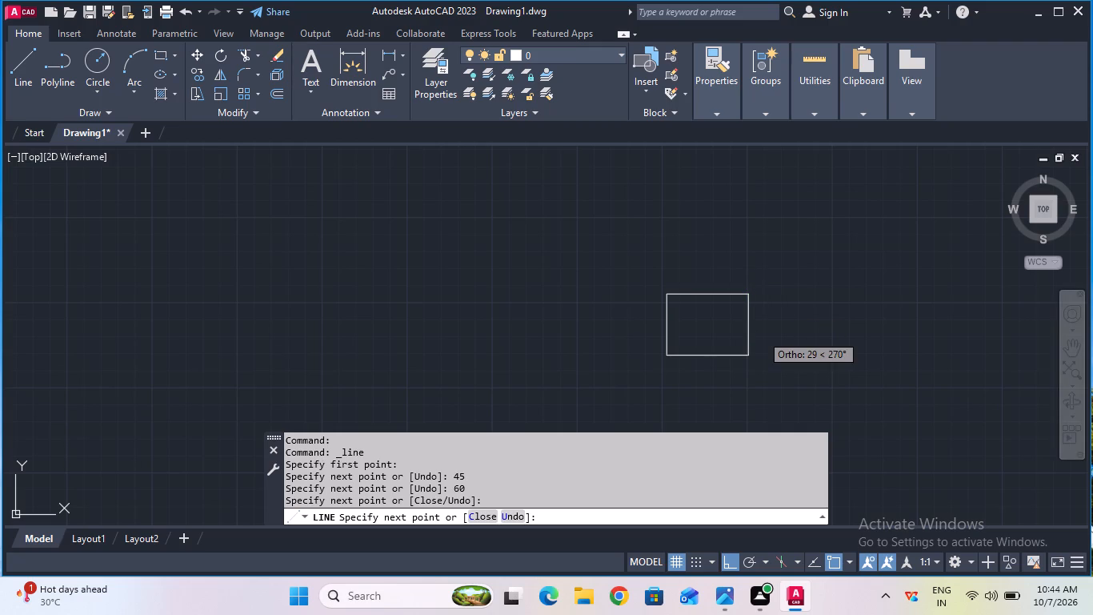
scroll(343, 203, up, 1)
scroll(342, 201, down, 2)
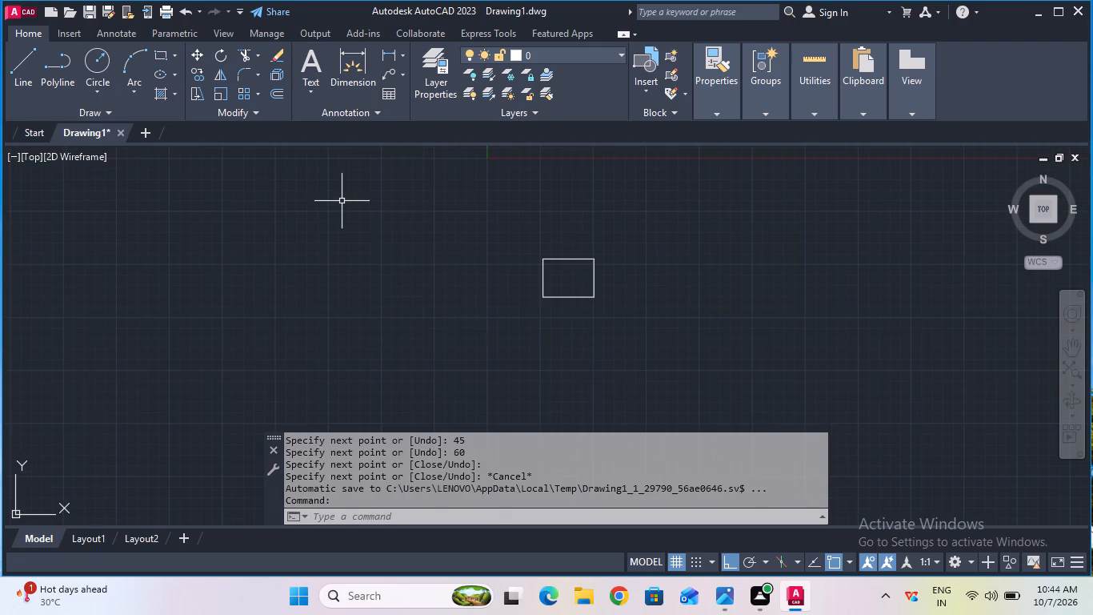
Add a vertical centerline midway between the left and right edges of the section view's rectangle.
click(1064, 344)
drag(987, 295, 981, 405)
click(981, 405)
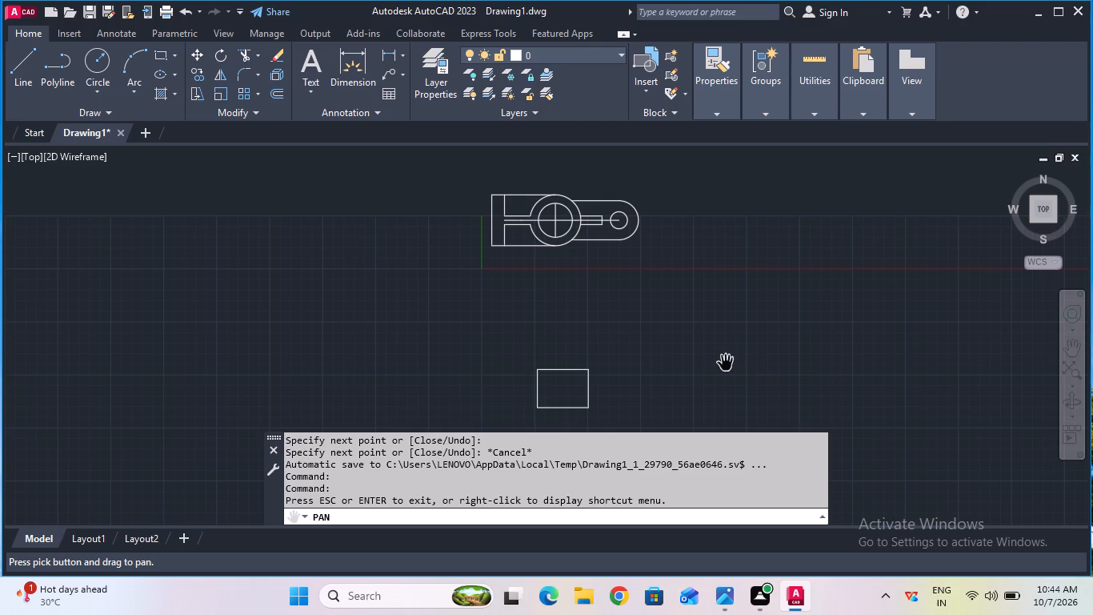
scroll(722, 362, up, 1)
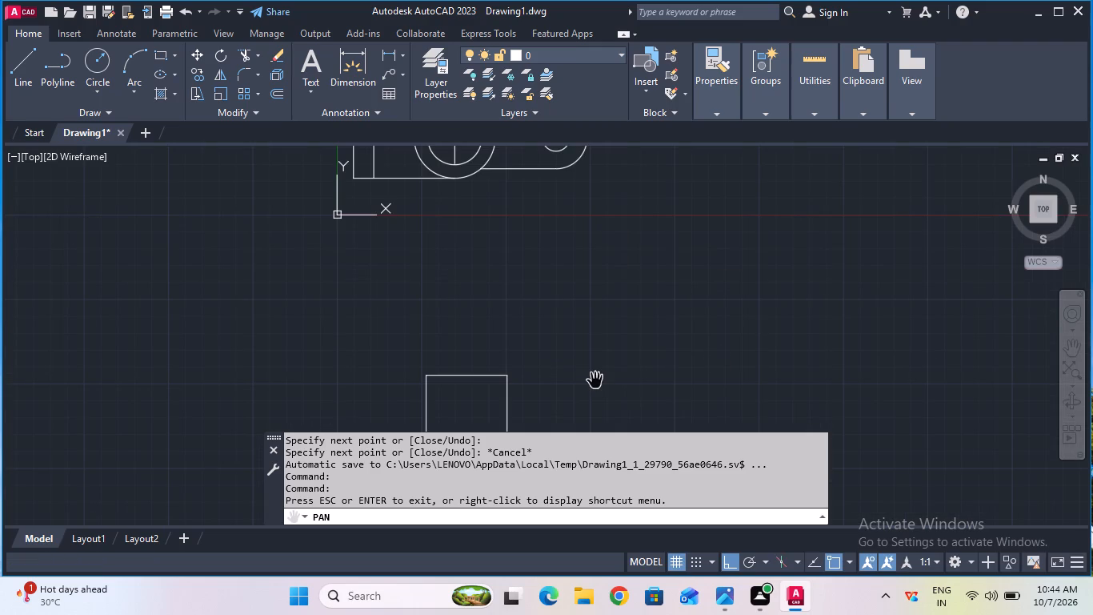
key(Escape)
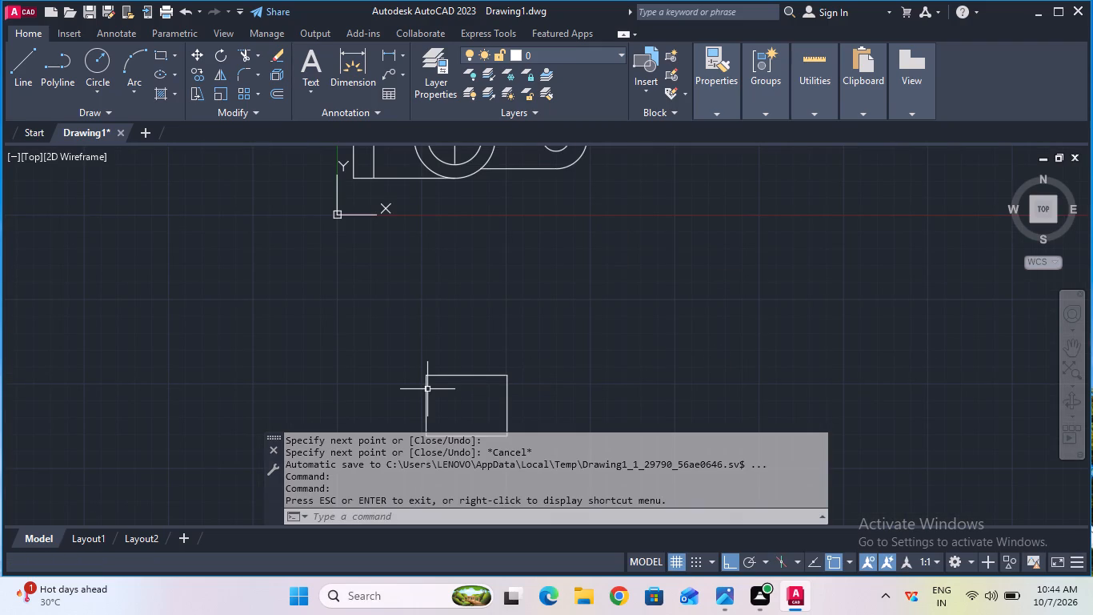
scroll(427, 389, up, 1)
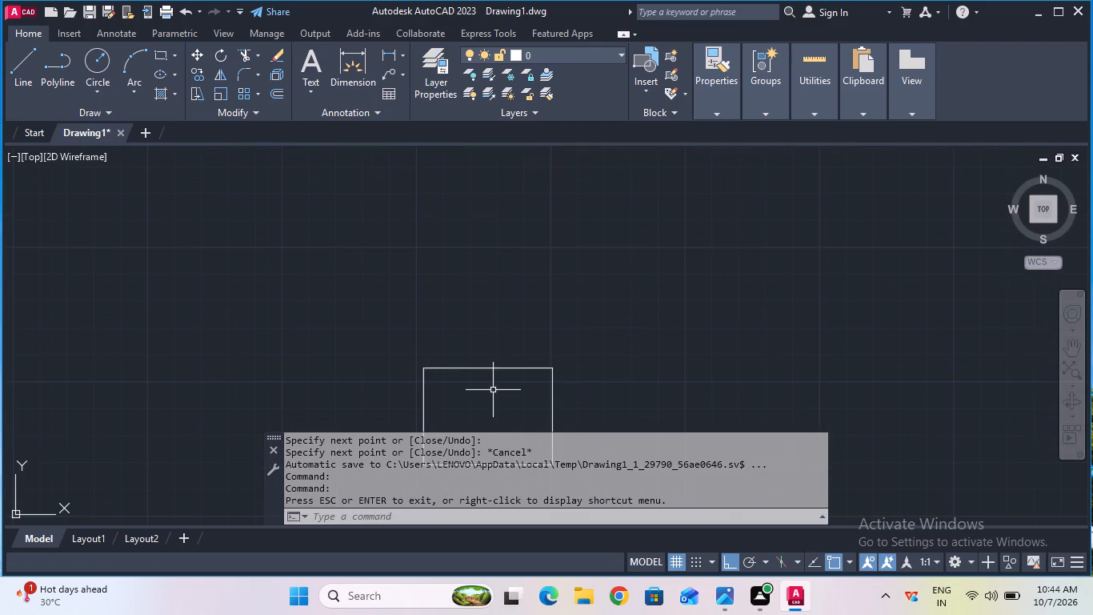
middle_drag(517, 390, 544, 320)
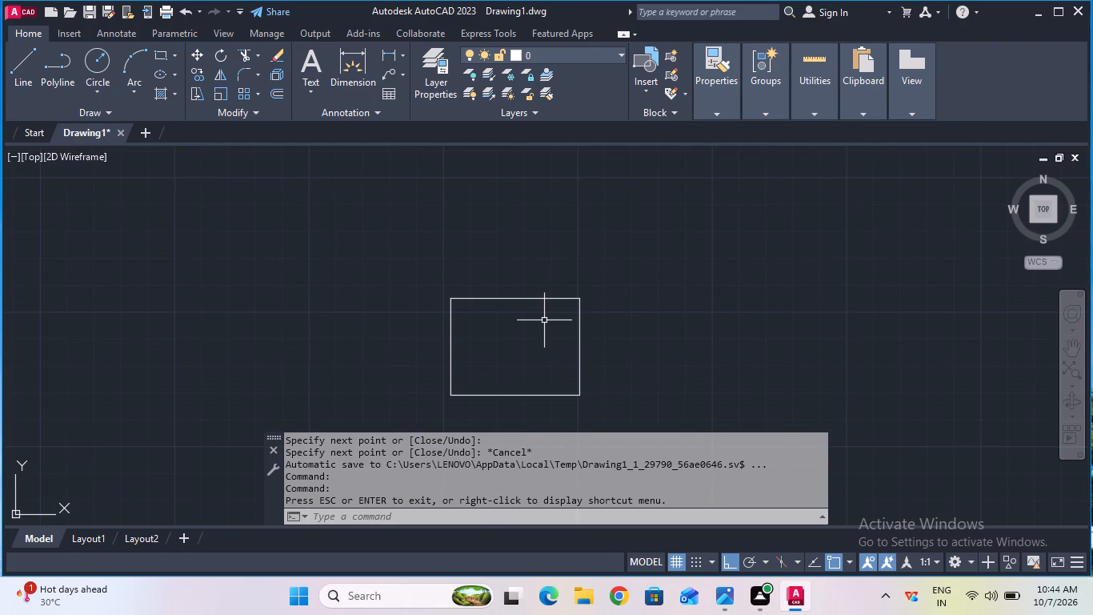
key(c)
key(l)
key(Return)
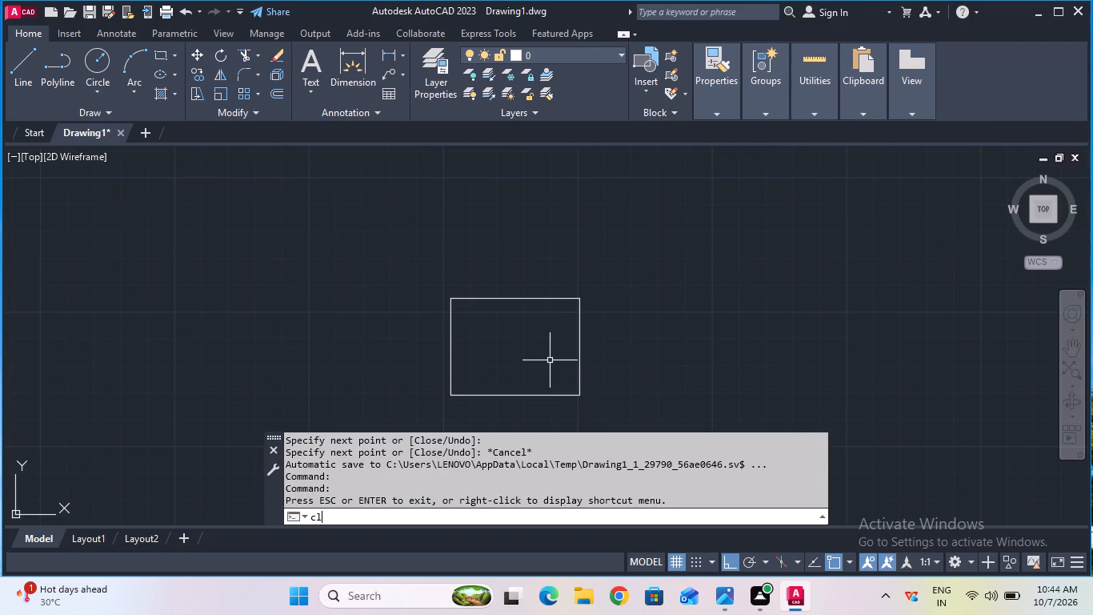
click(449, 350)
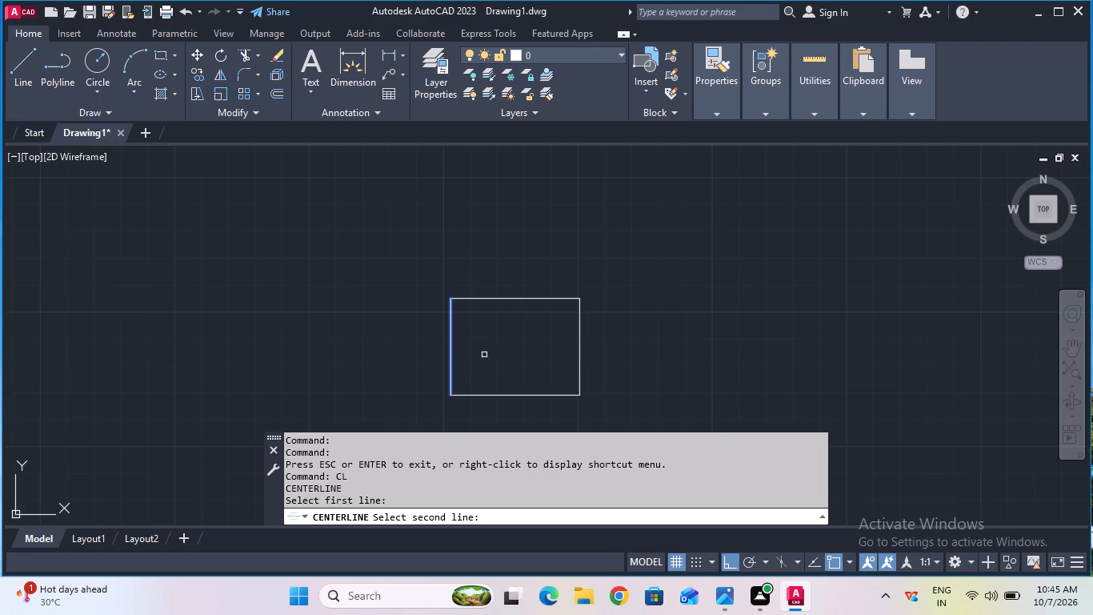
click(582, 353)
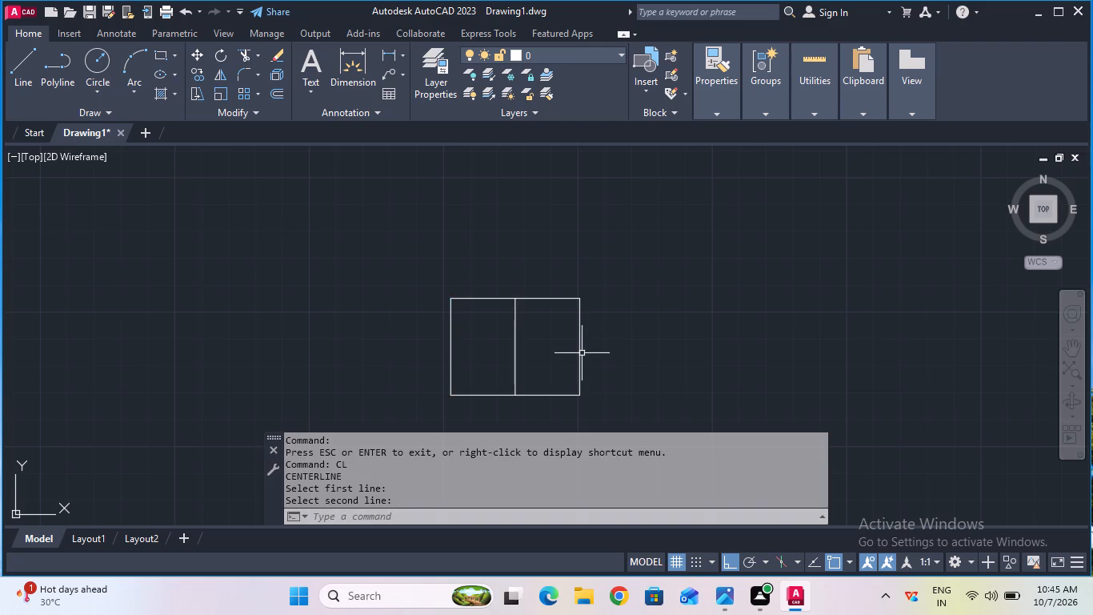
Explode the new centerline in the section rectangle.
click(514, 345)
text(ex)
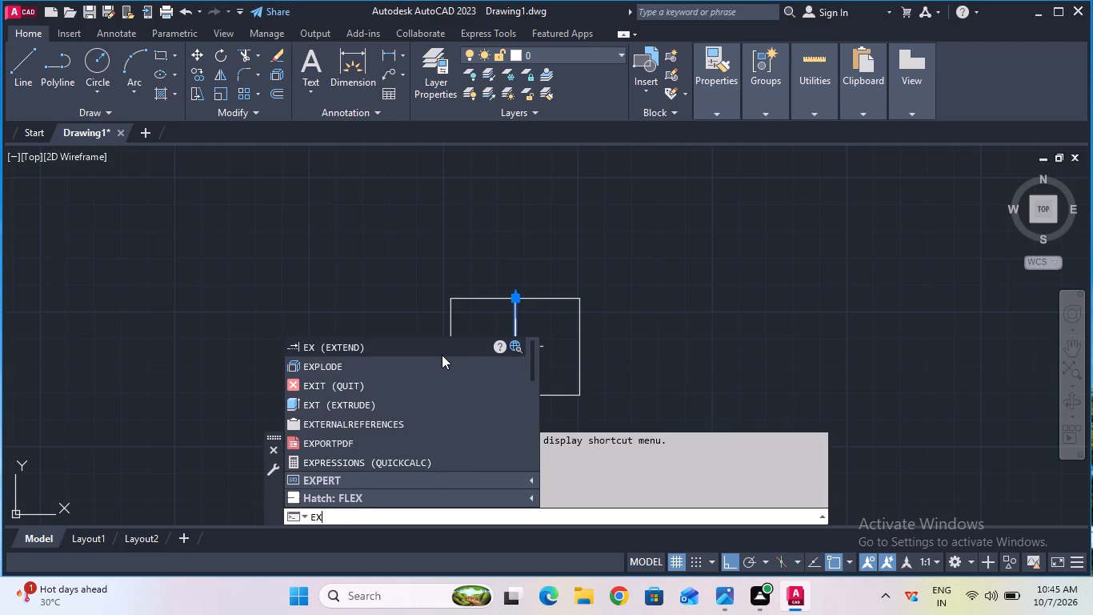
click(425, 360)
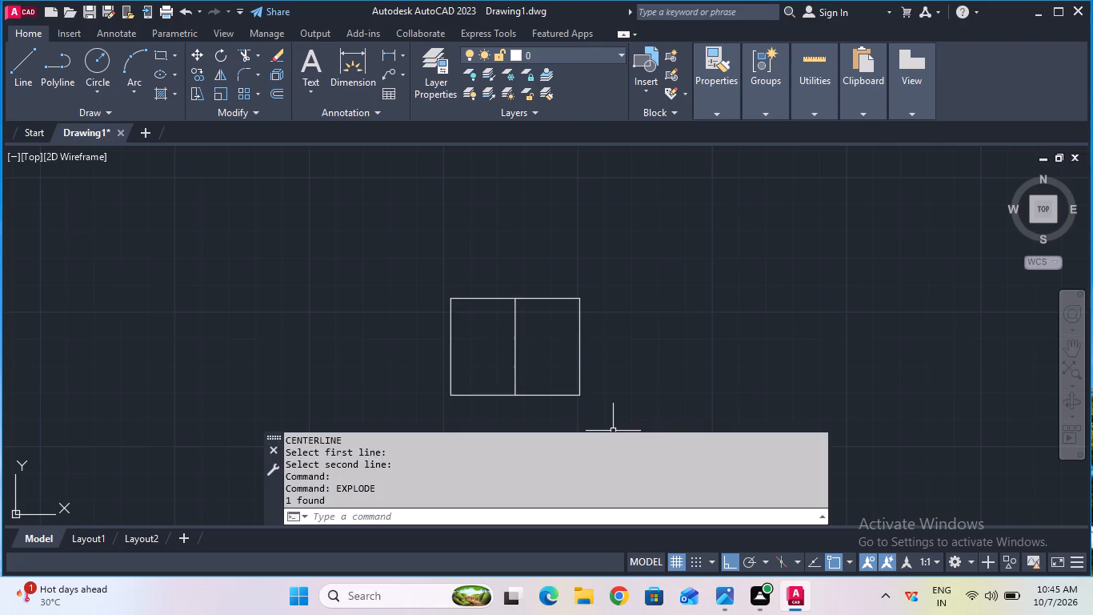
Recheck section A-A in the reference image and draw a 15 mm line up from the rectangle's lower-left corner.
click(723, 597)
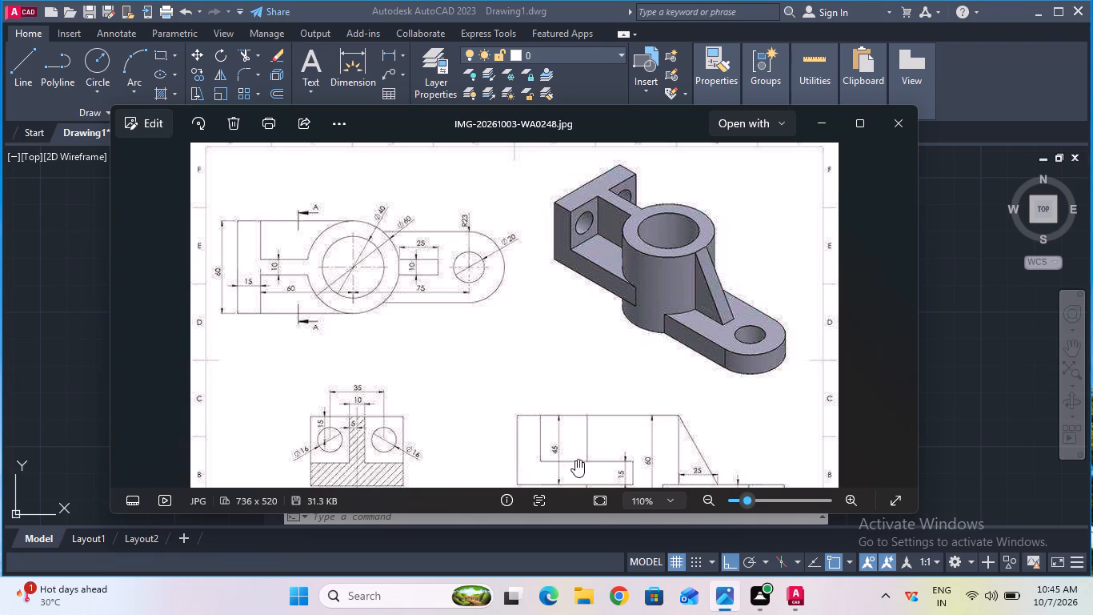
double_click(799, 605)
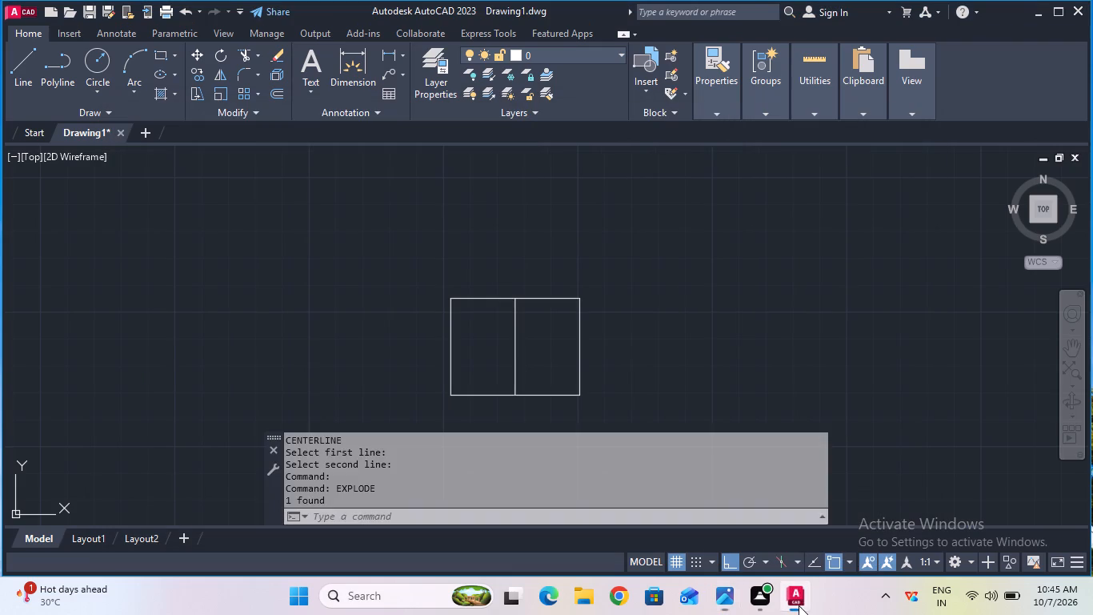
click(21, 66)
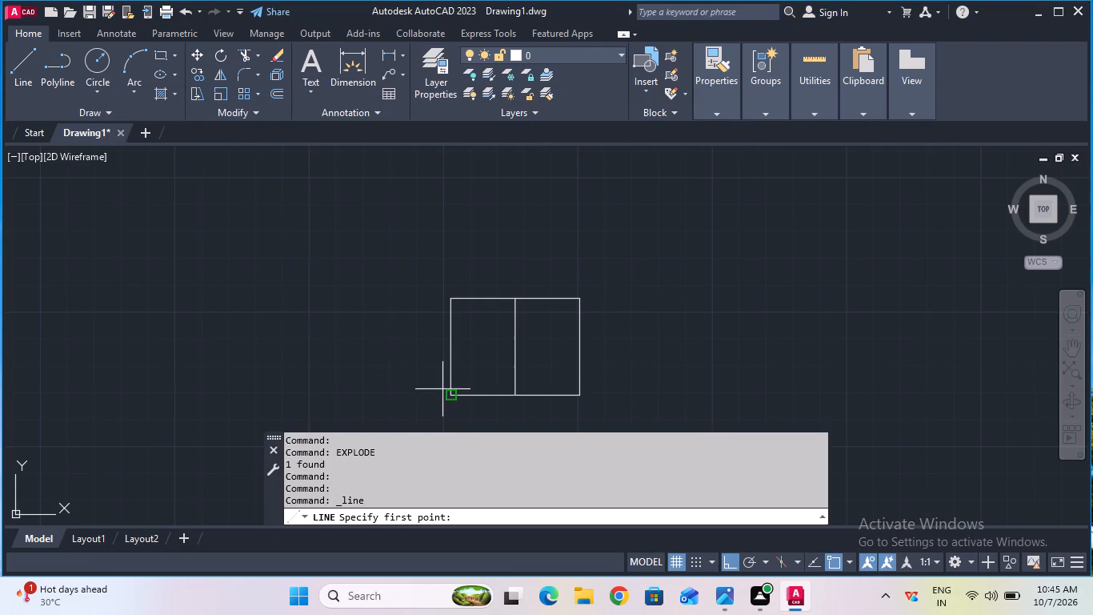
click(445, 391)
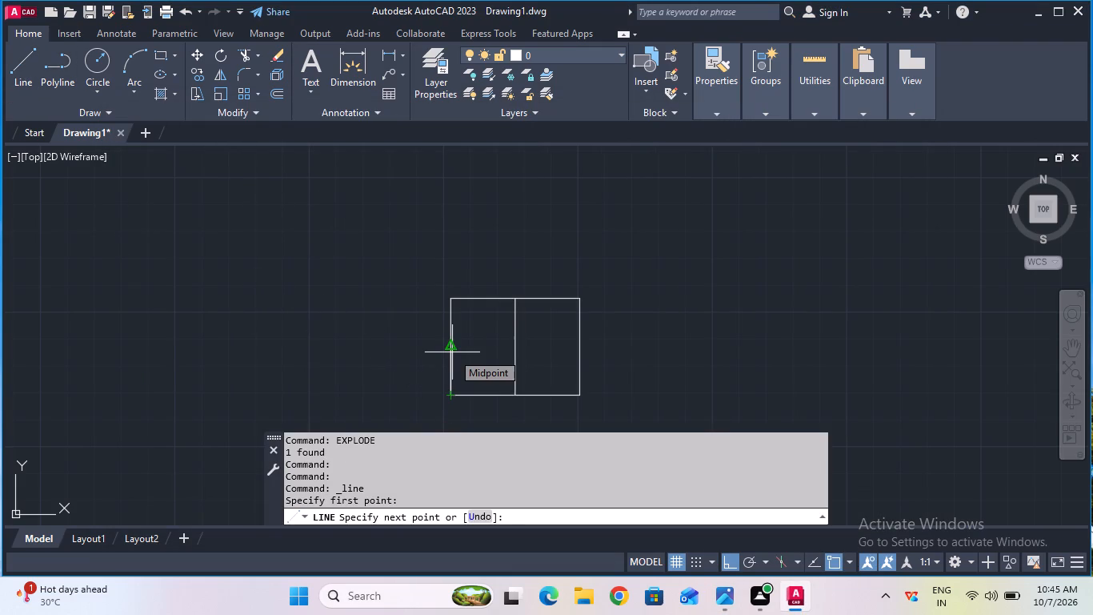
text(15)
key(Return)
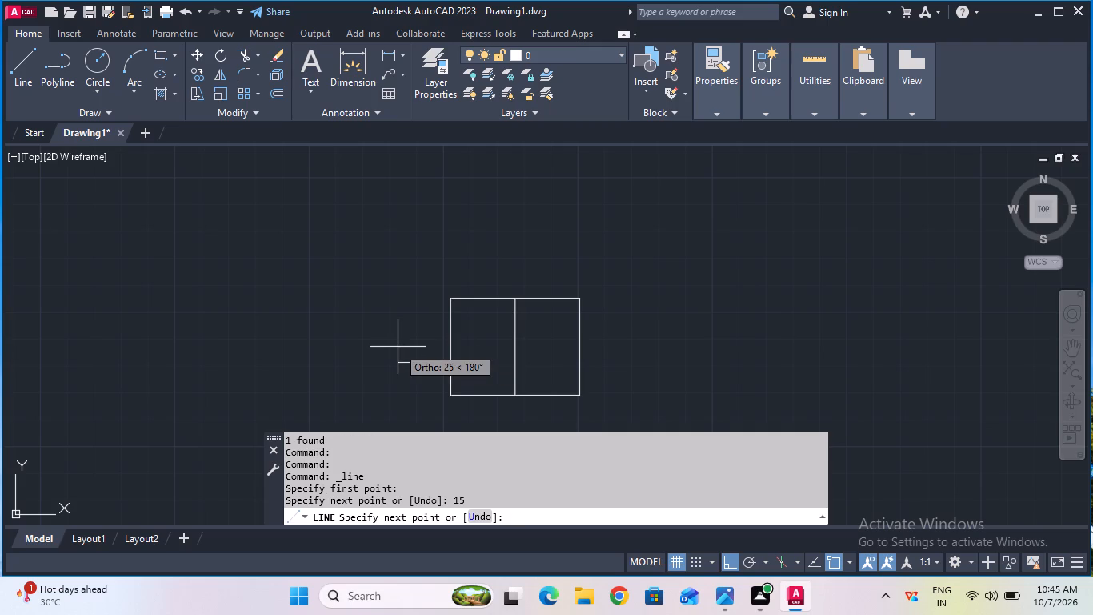
key(Escape)
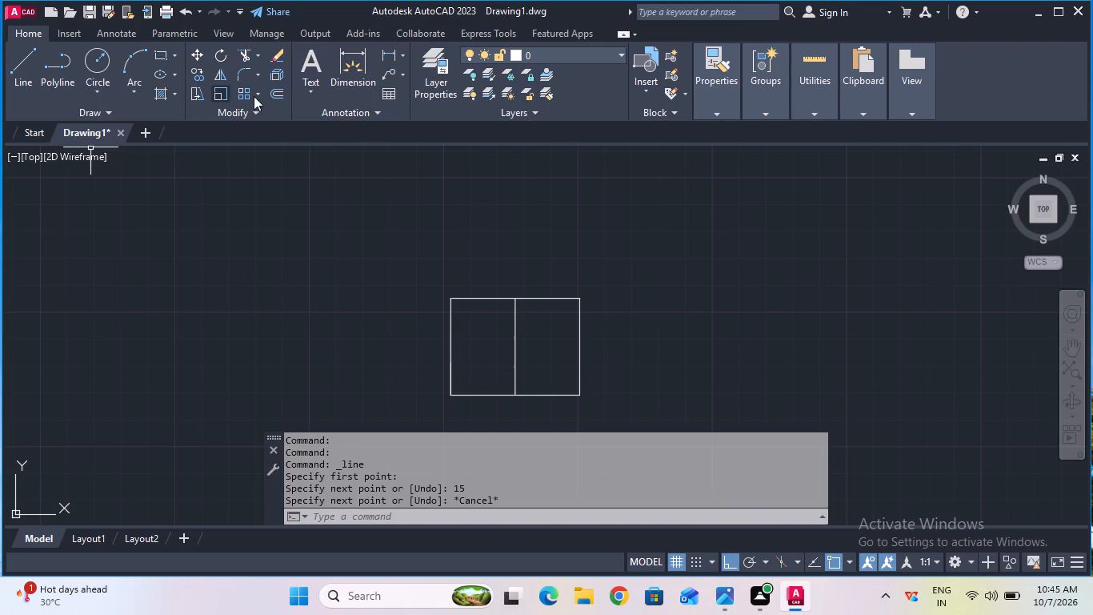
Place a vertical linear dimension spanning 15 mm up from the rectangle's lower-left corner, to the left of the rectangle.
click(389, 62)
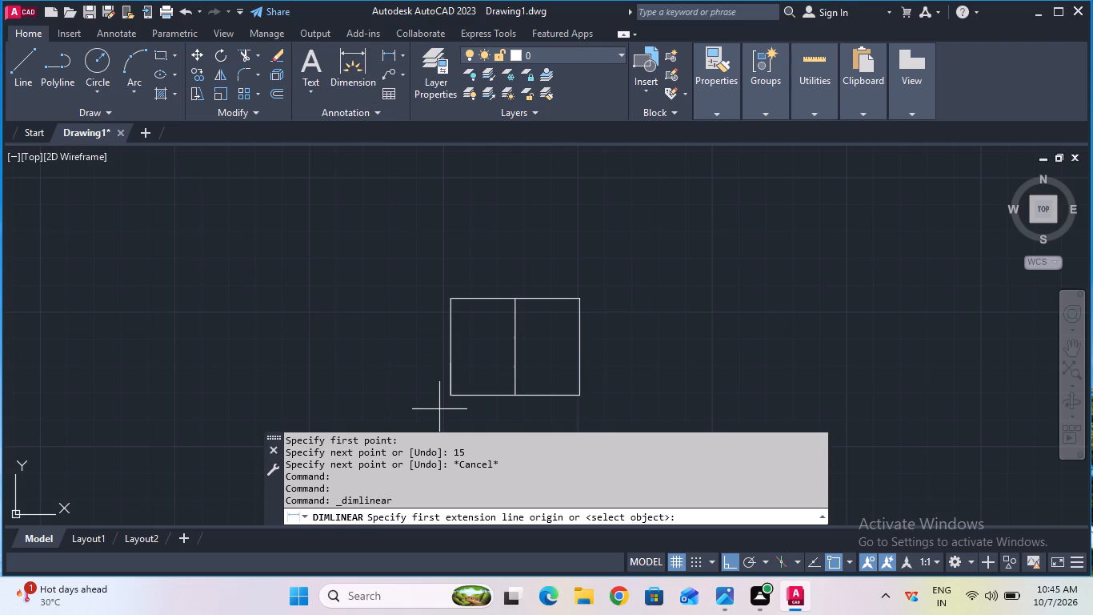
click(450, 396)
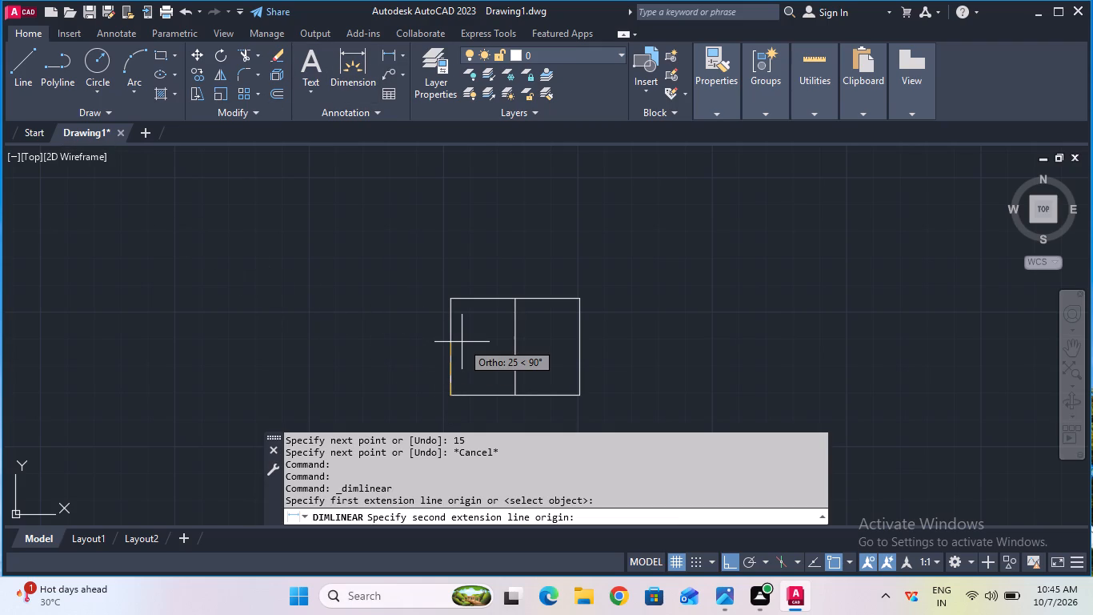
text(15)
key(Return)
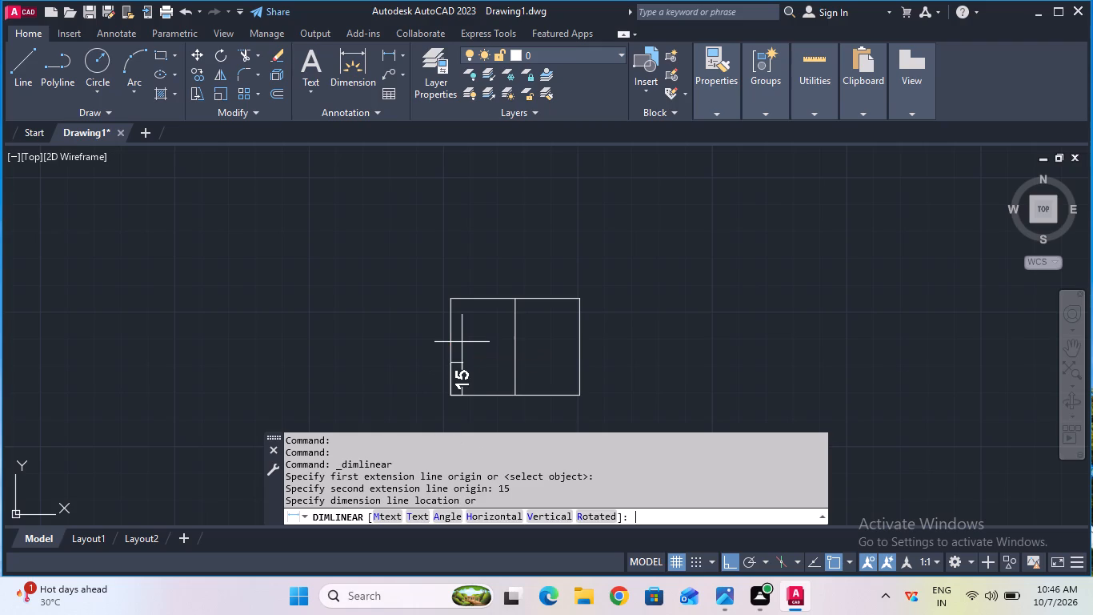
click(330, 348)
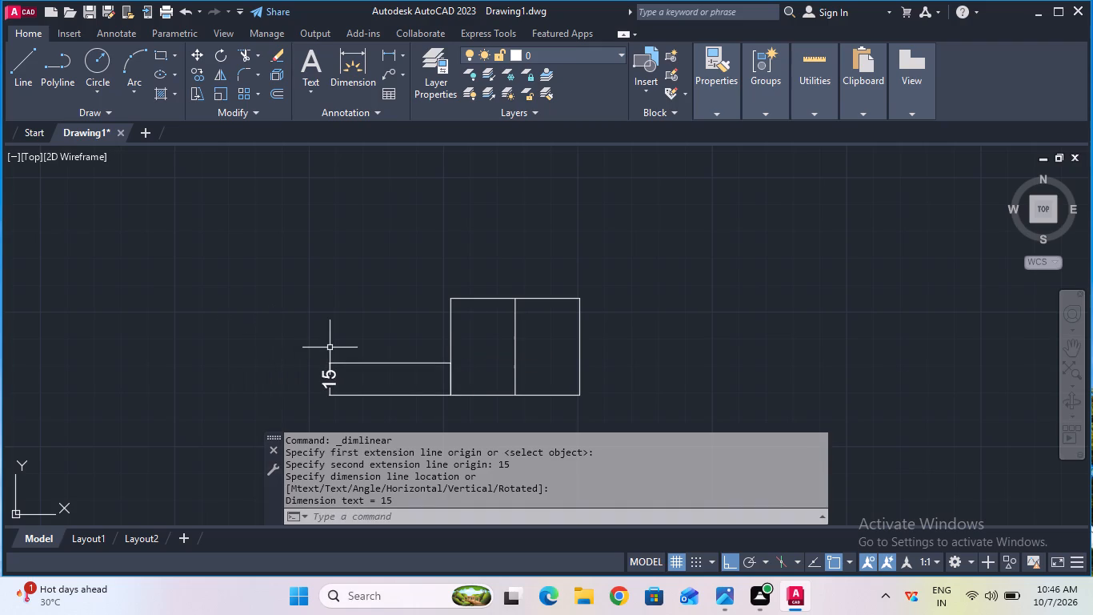
Draw a line 25 mm across from the 15 mm point on the left edge, then 30 mm up to the top edge.
click(25, 70)
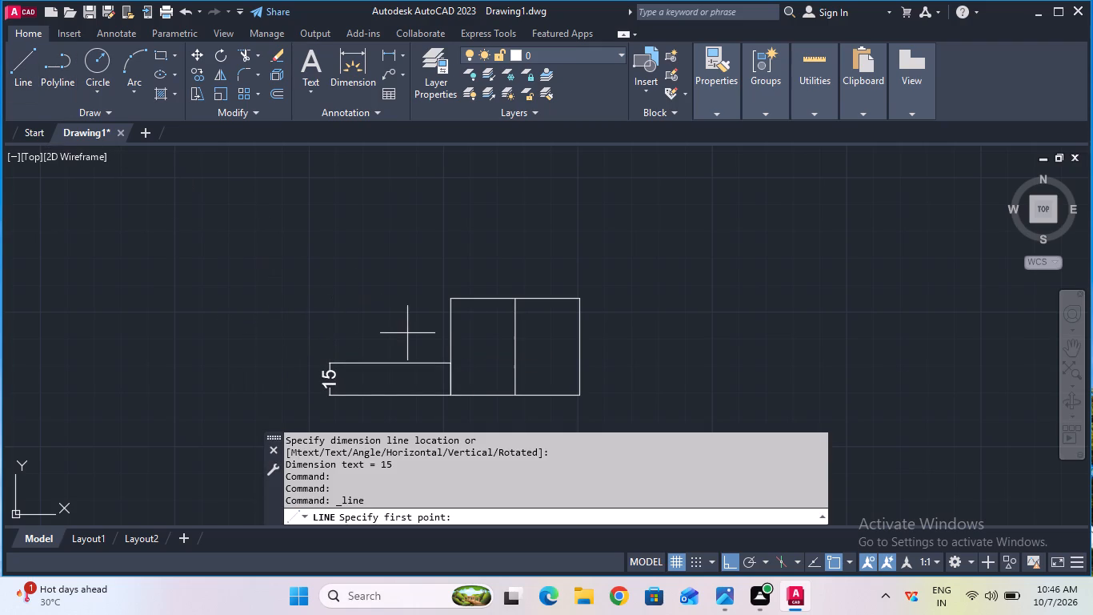
click(450, 361)
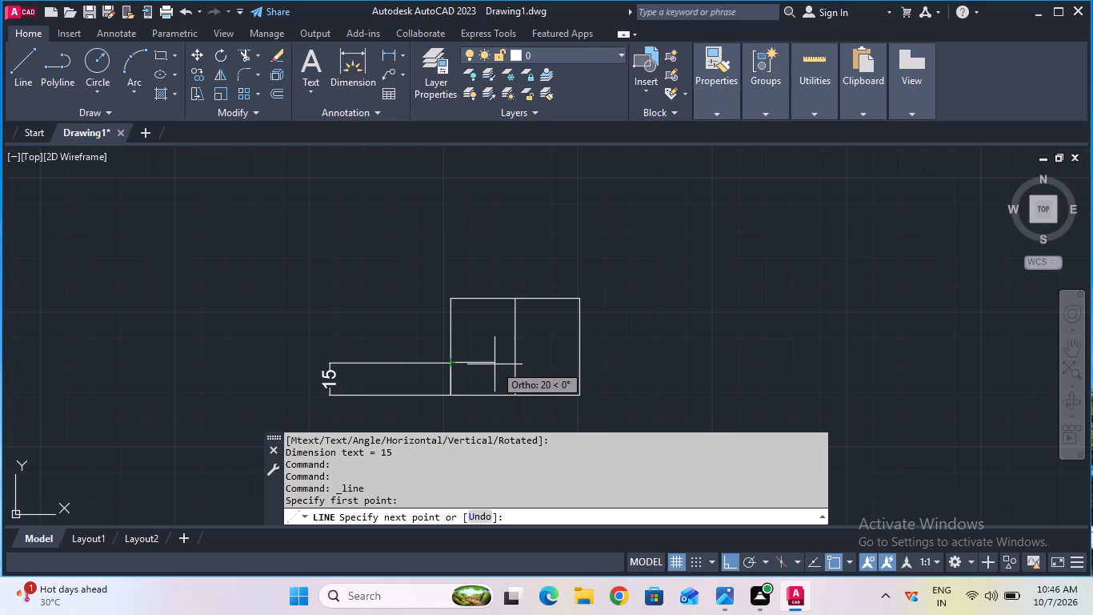
text(25)
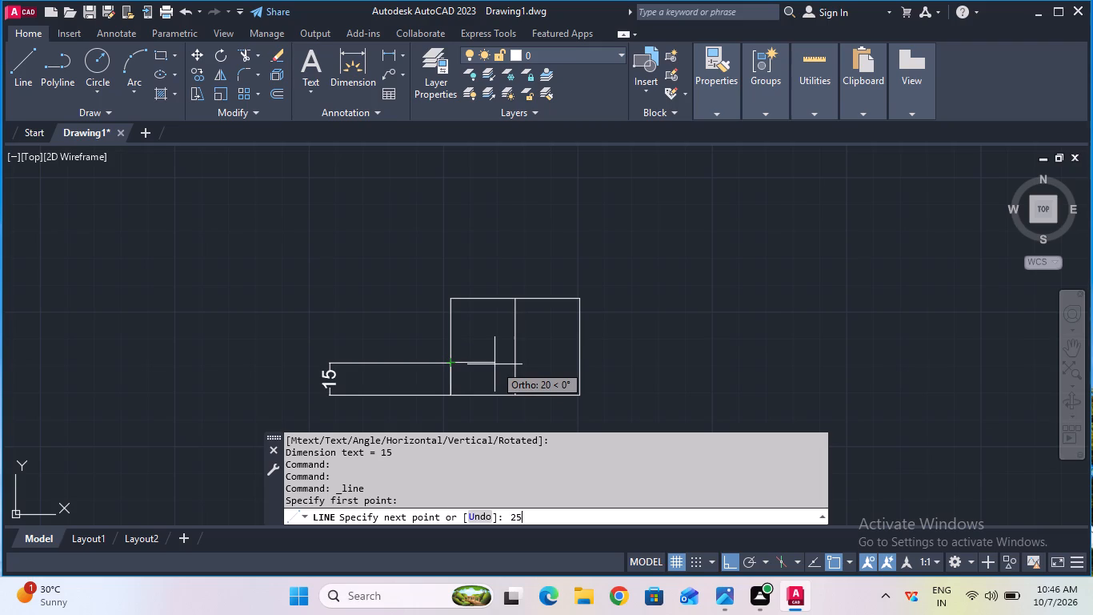
key(Return)
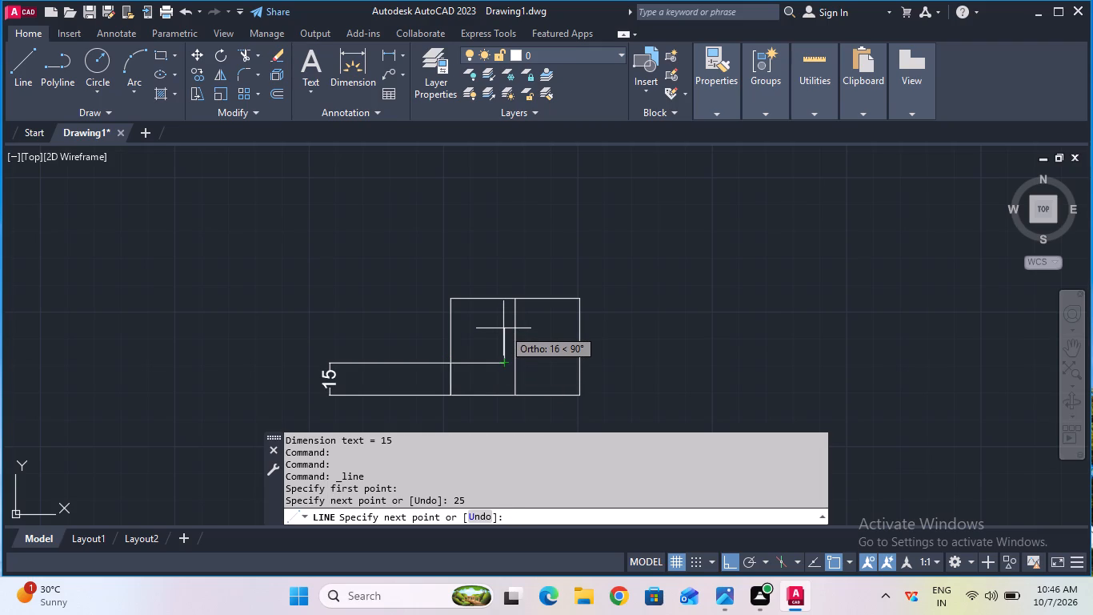
text(30)
key(Return)
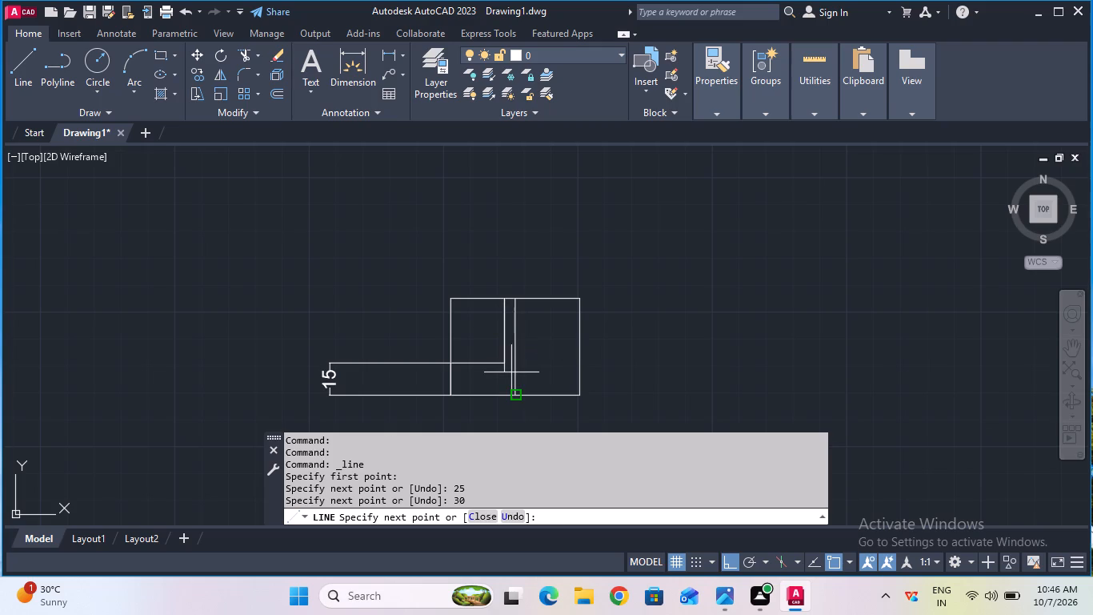
key(Escape)
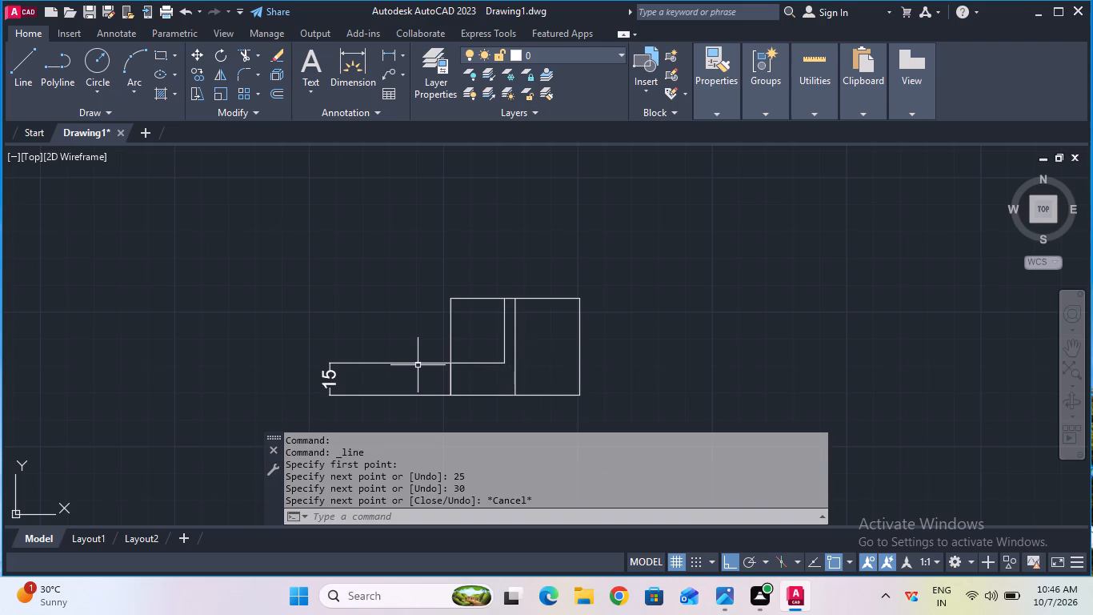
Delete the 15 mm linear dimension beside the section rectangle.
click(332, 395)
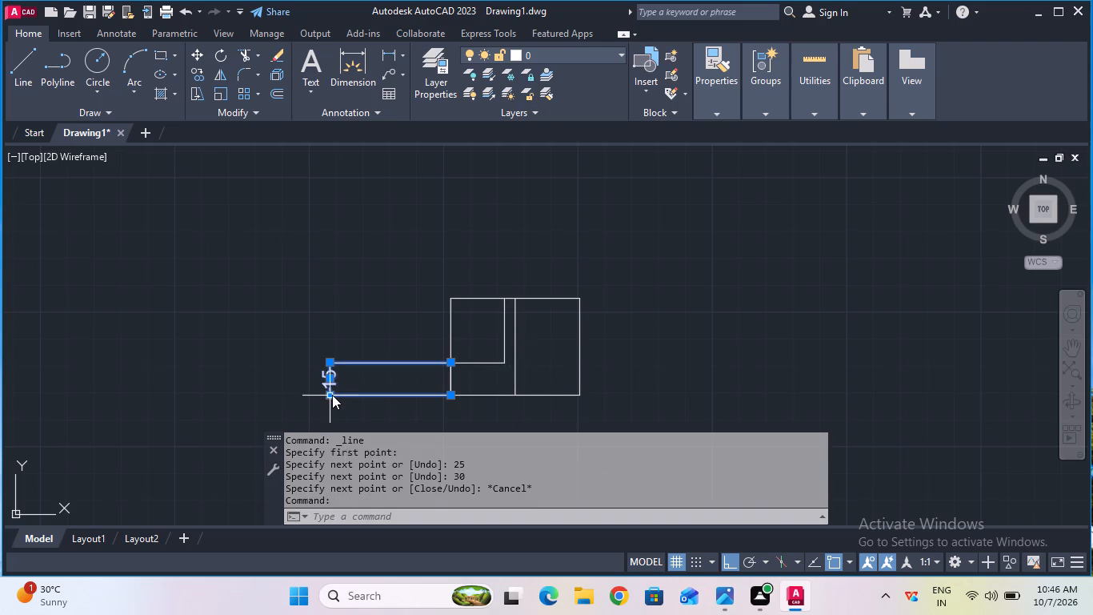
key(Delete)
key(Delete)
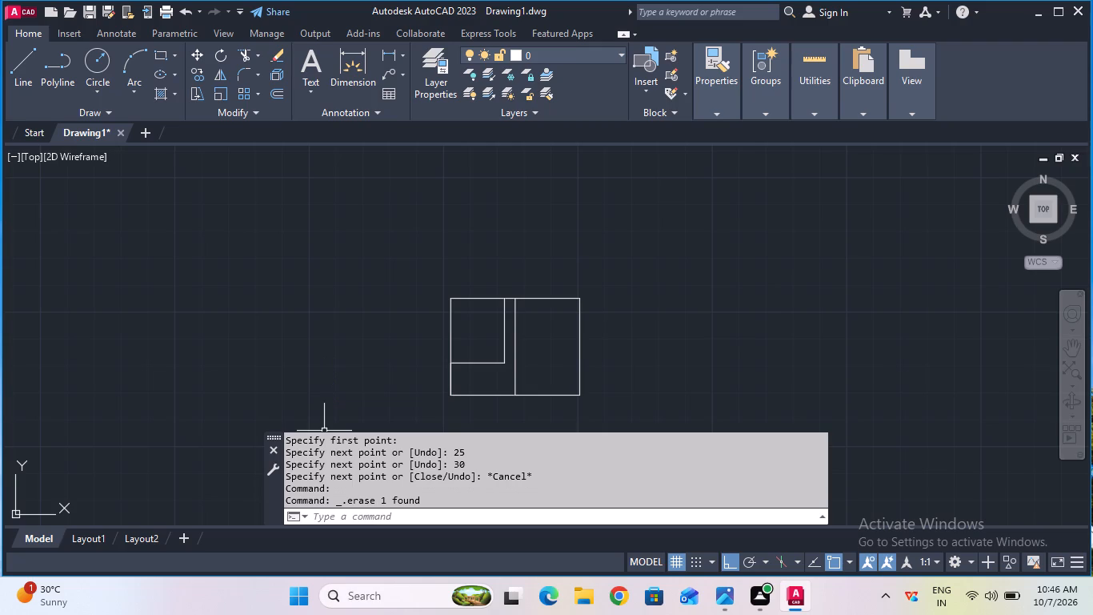
Extend the horizontal base line past the centerline to the rectangle's right edge.
click(30, 84)
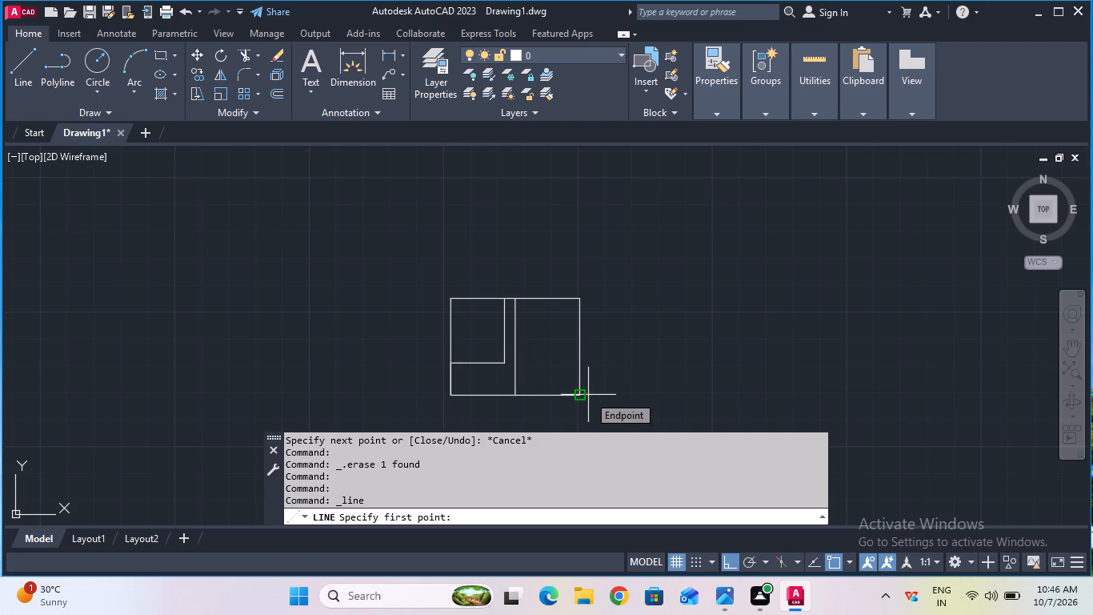
key(Escape)
click(254, 62)
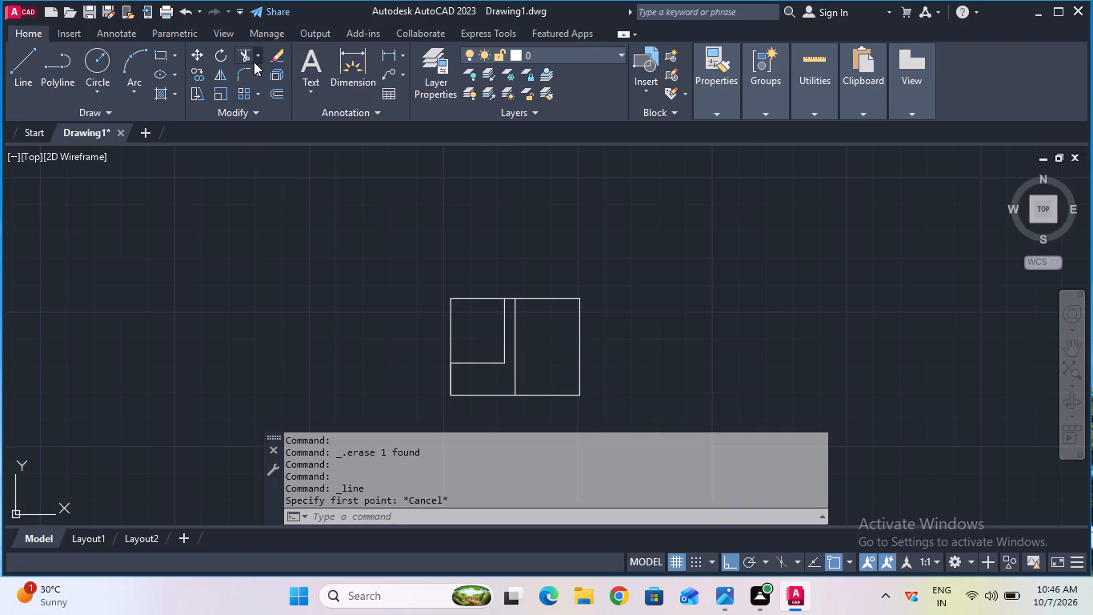
click(262, 107)
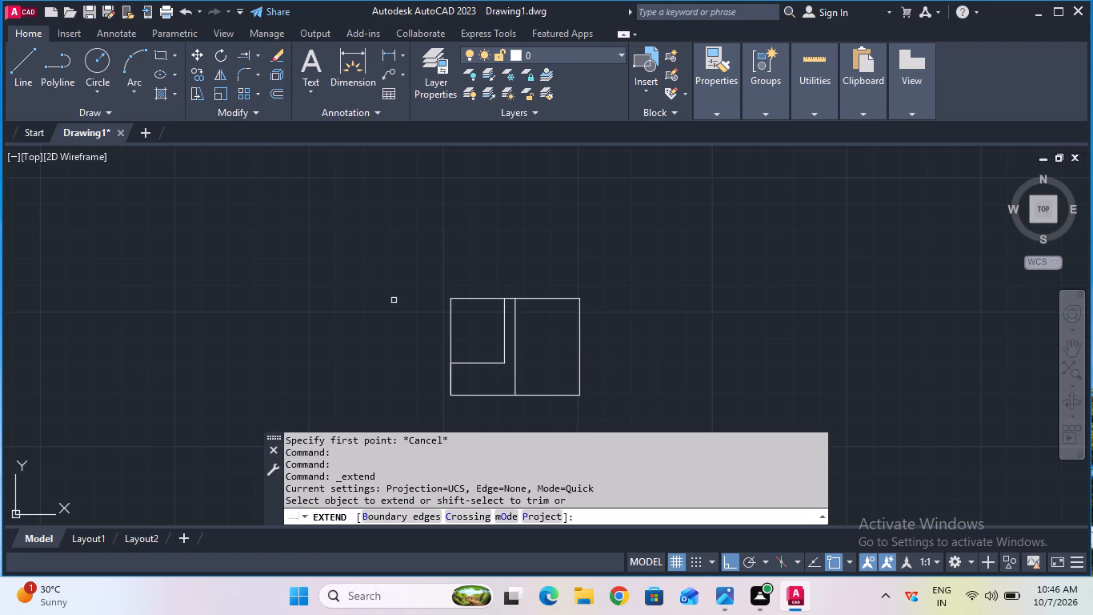
click(491, 363)
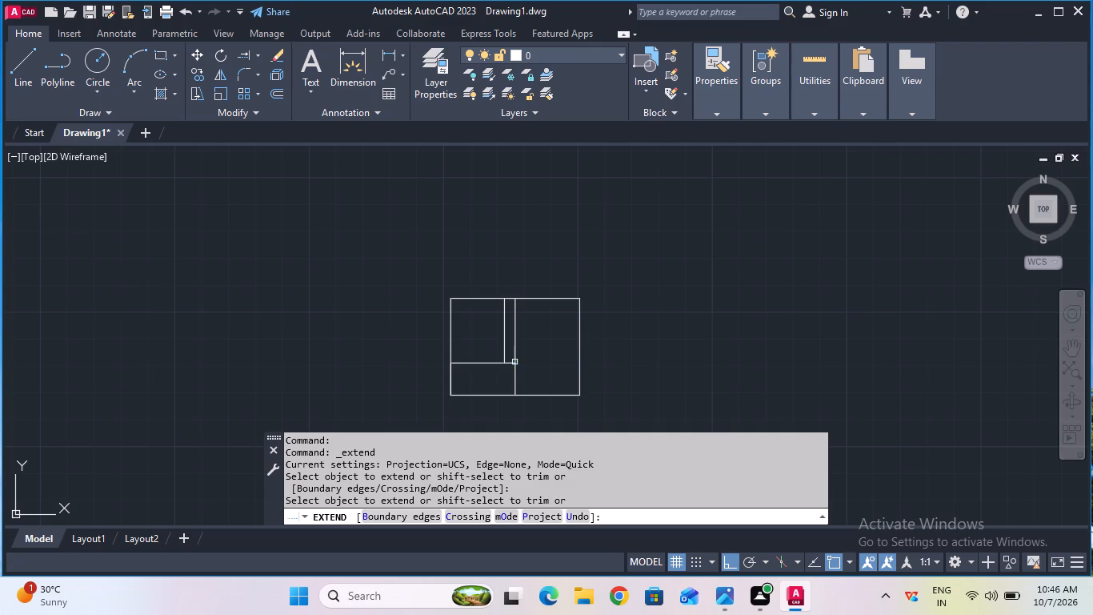
click(508, 361)
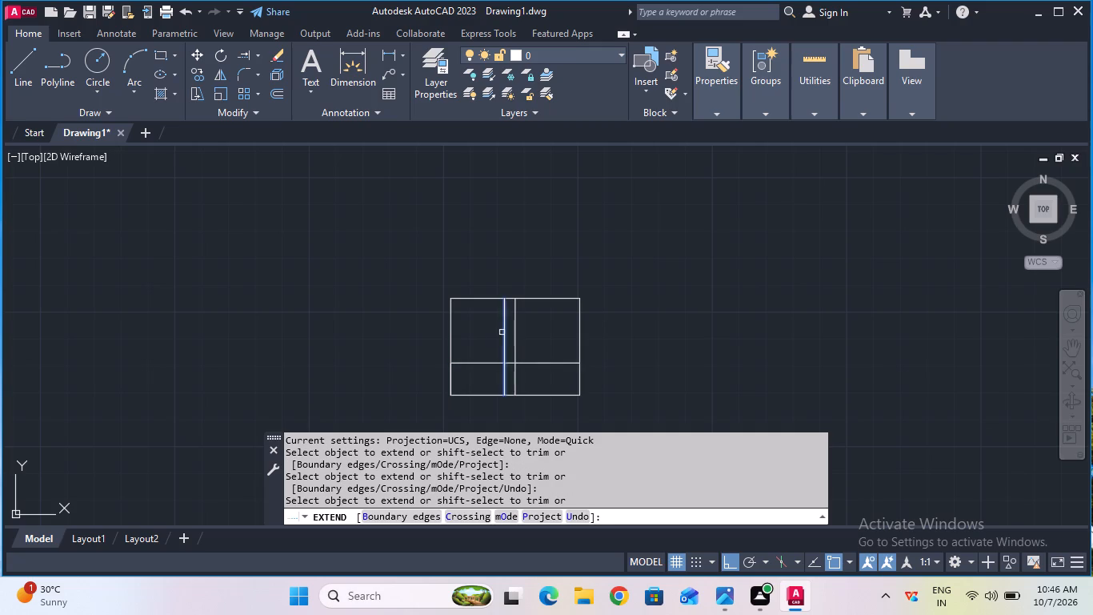
key(Escape)
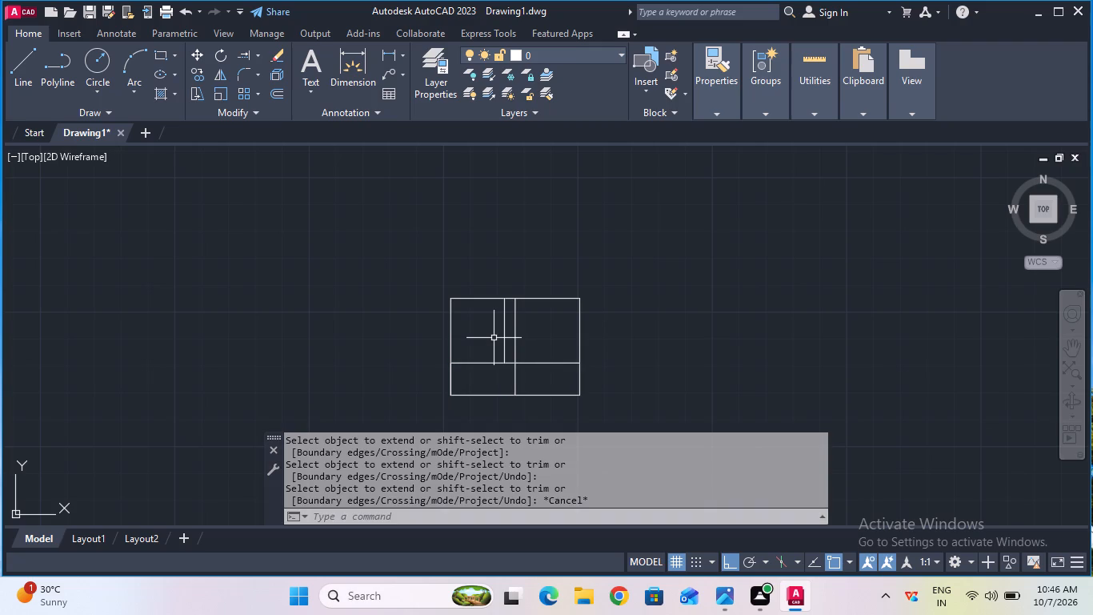
Copy the web's left vertical line 10 mm to the right, across the centerline.
click(37, 84)
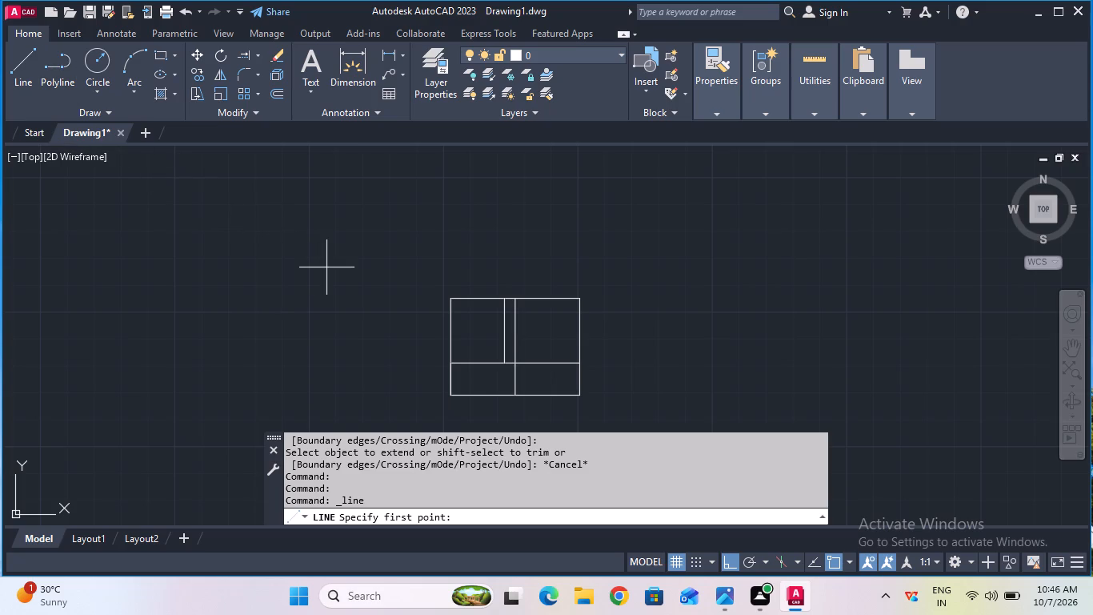
key(Escape)
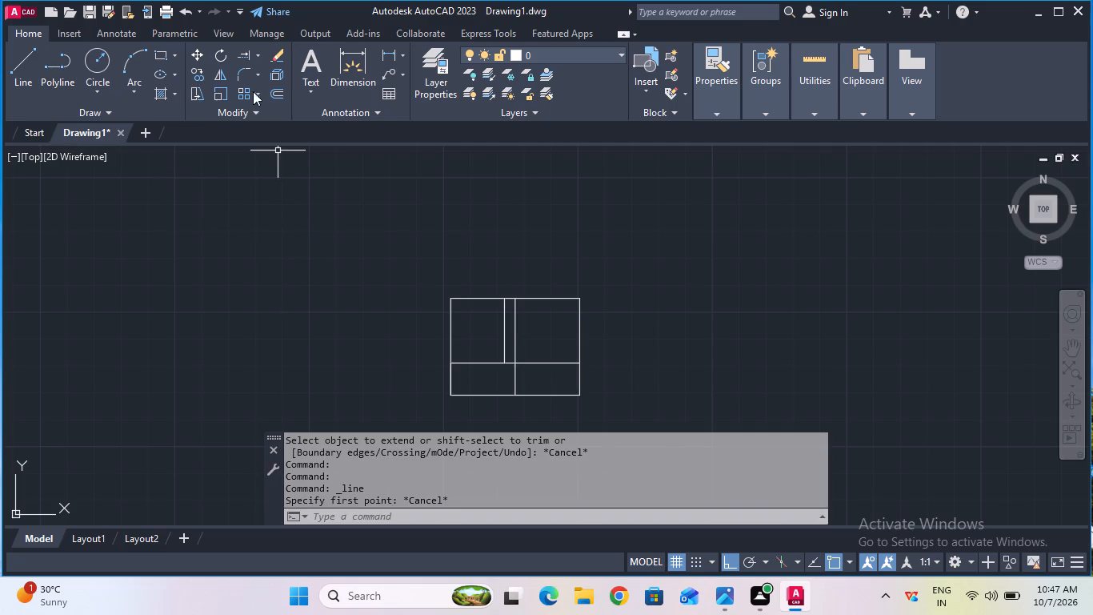
click(196, 78)
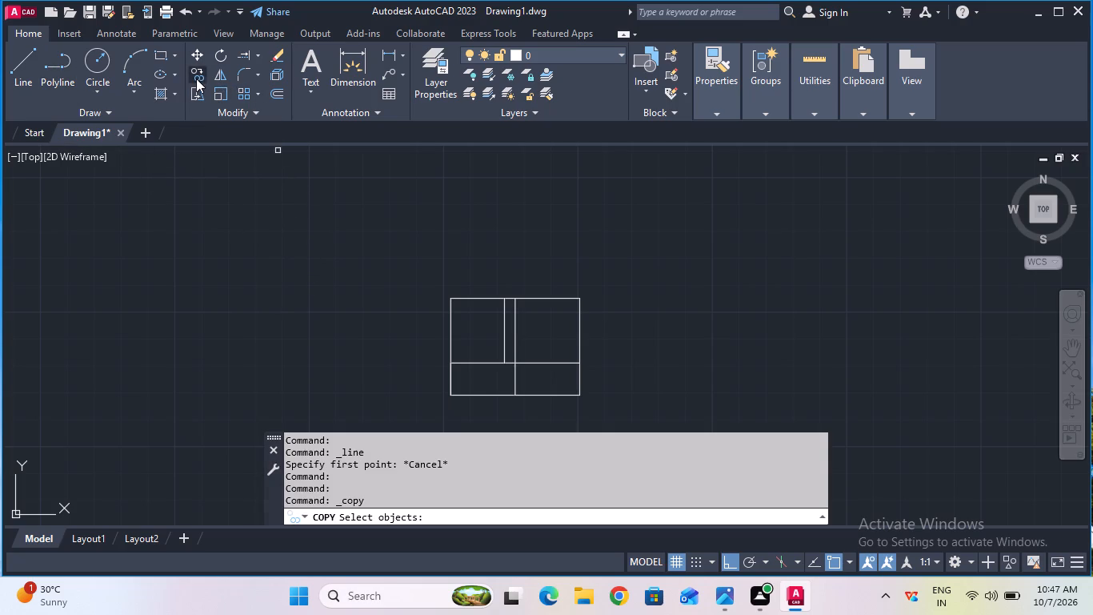
click(506, 342)
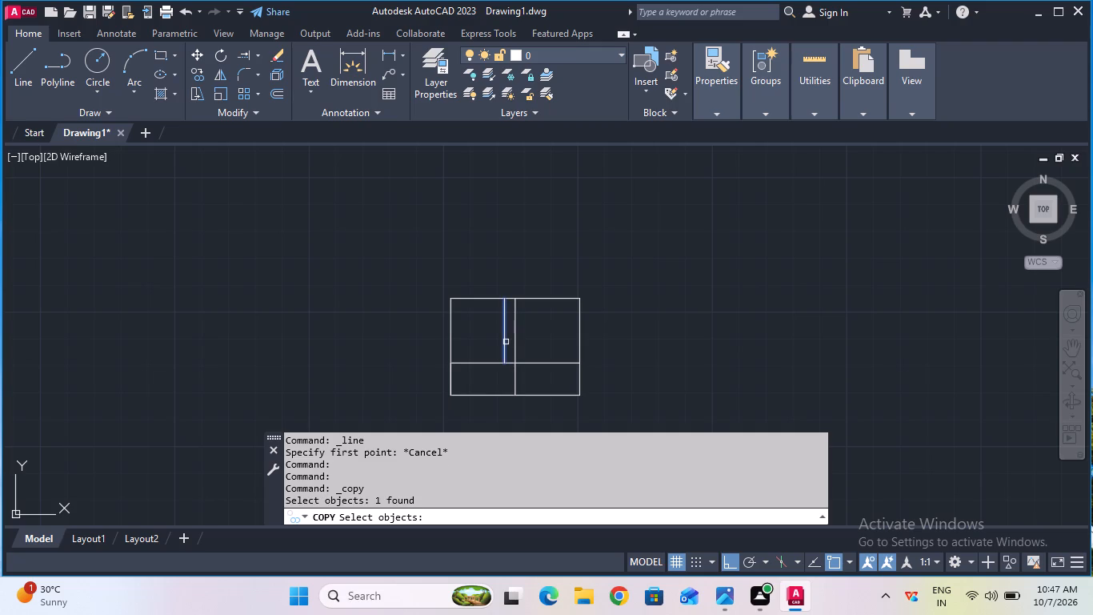
key(Return)
click(506, 342)
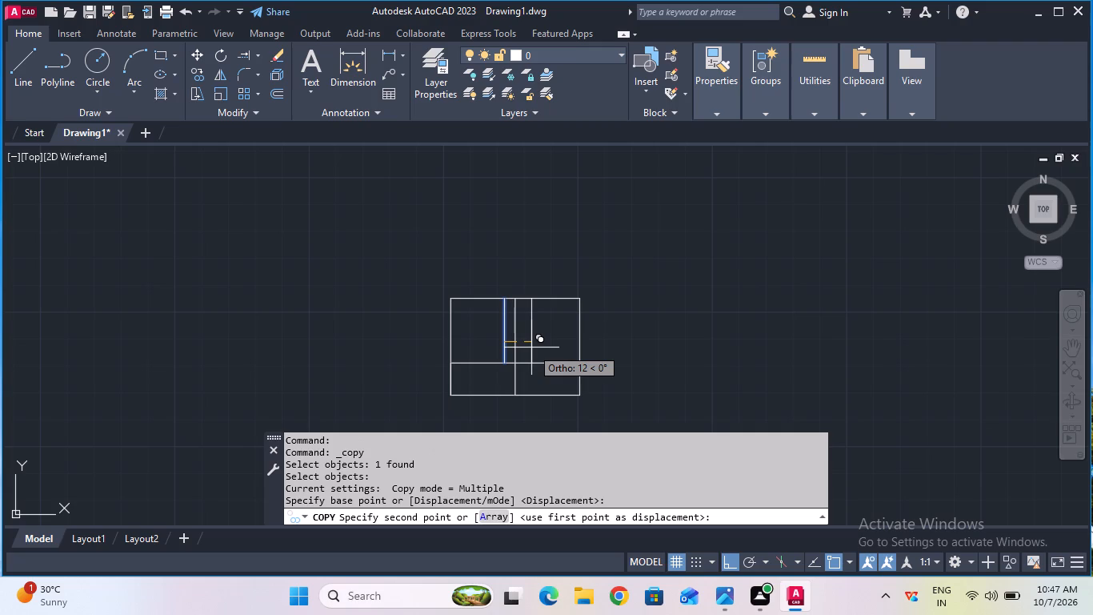
text(10)
key(Return)
key(Escape)
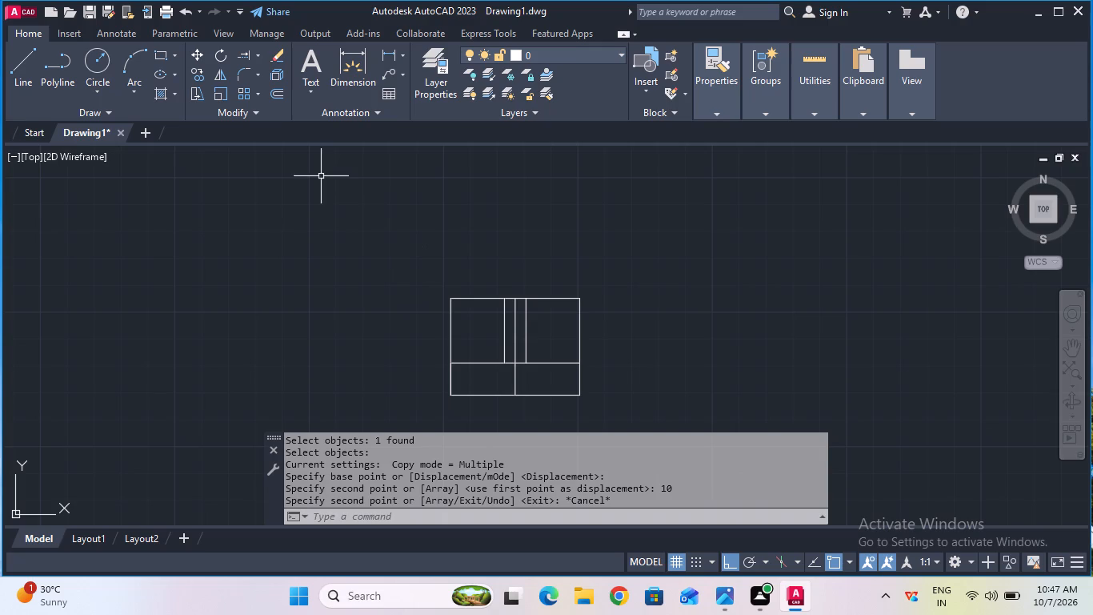
Trim the base's top line between the two web lines, on both sides of the centerline.
scroll(471, 357, up, 1)
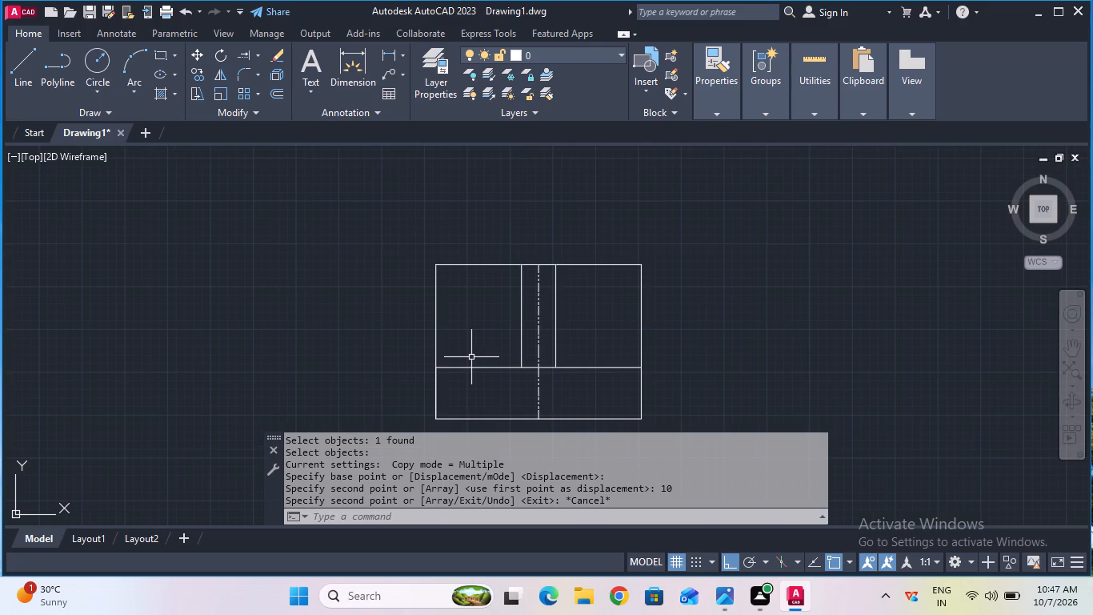
click(258, 61)
click(275, 86)
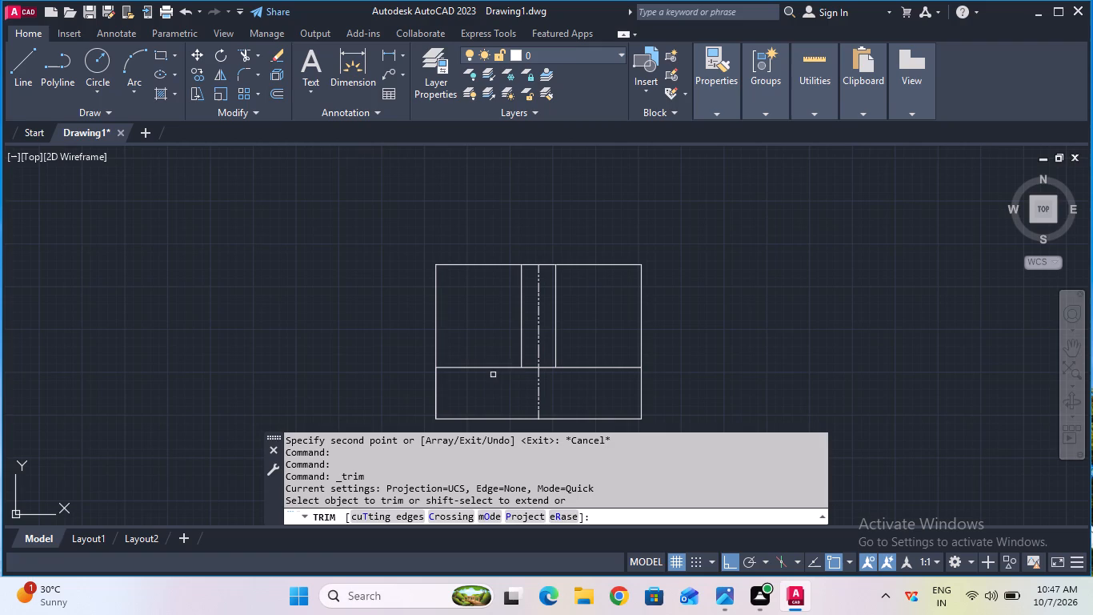
click(525, 367)
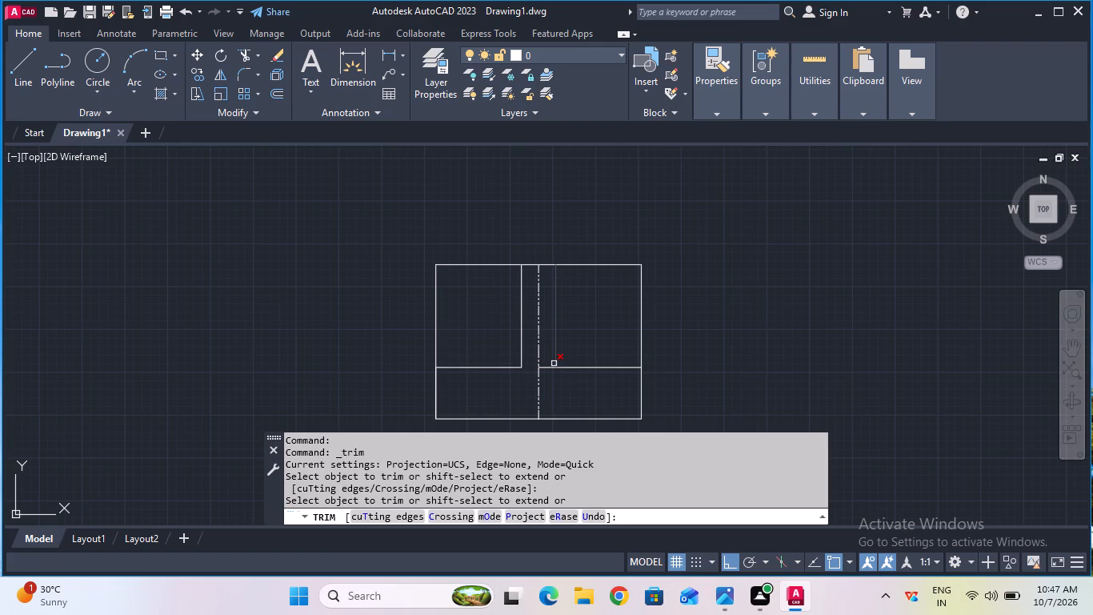
click(546, 368)
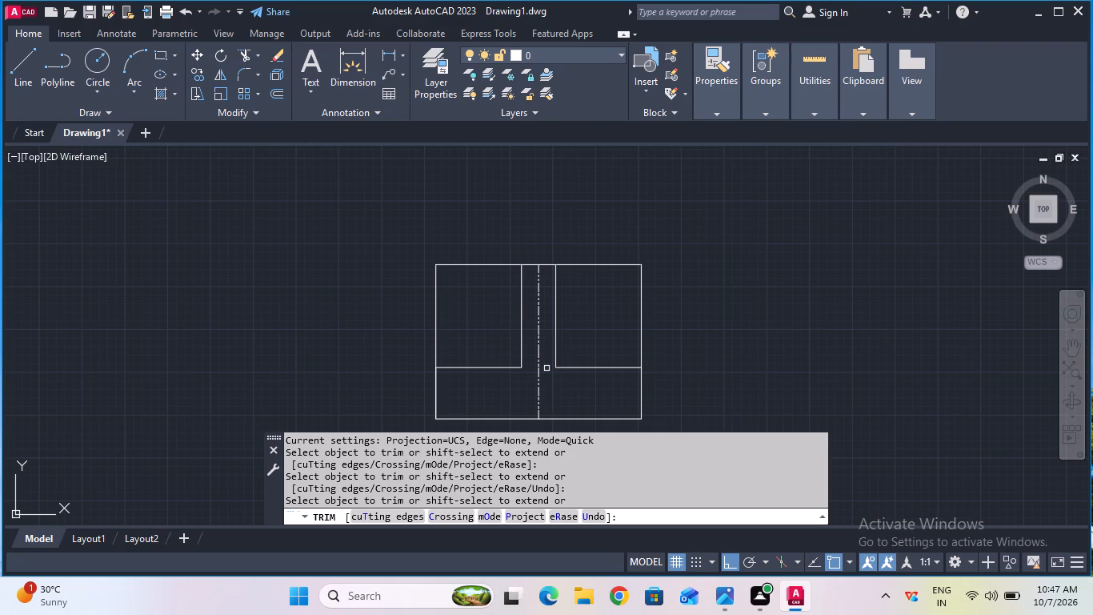
key(Escape)
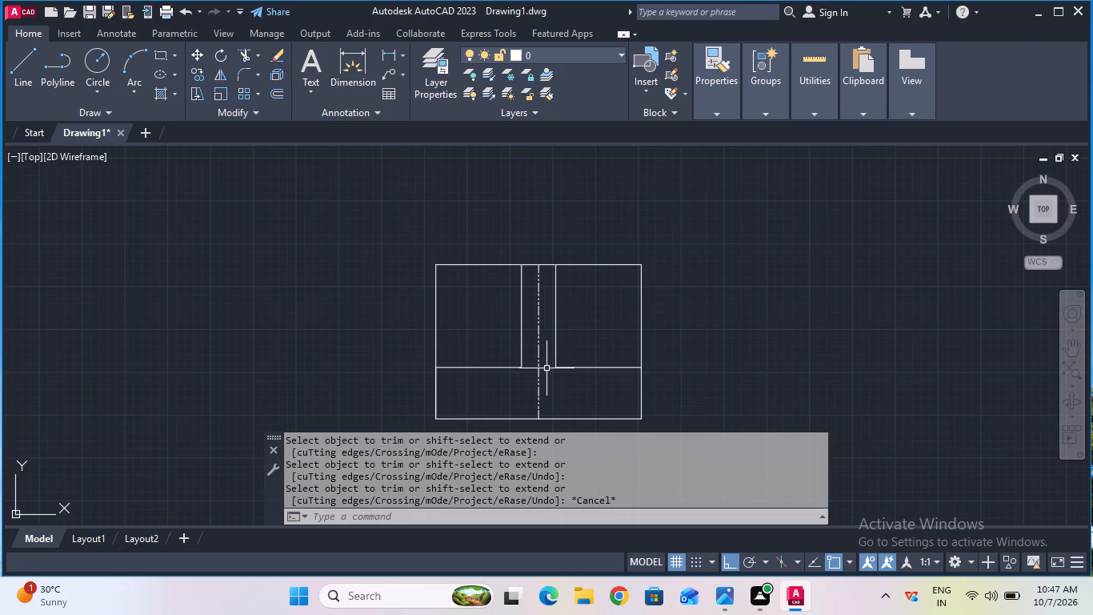
Following the reference image, place a horizontal linear dimension spanning 17.5 mm left from the centerline's top end, above the section rectangle.
click(719, 597)
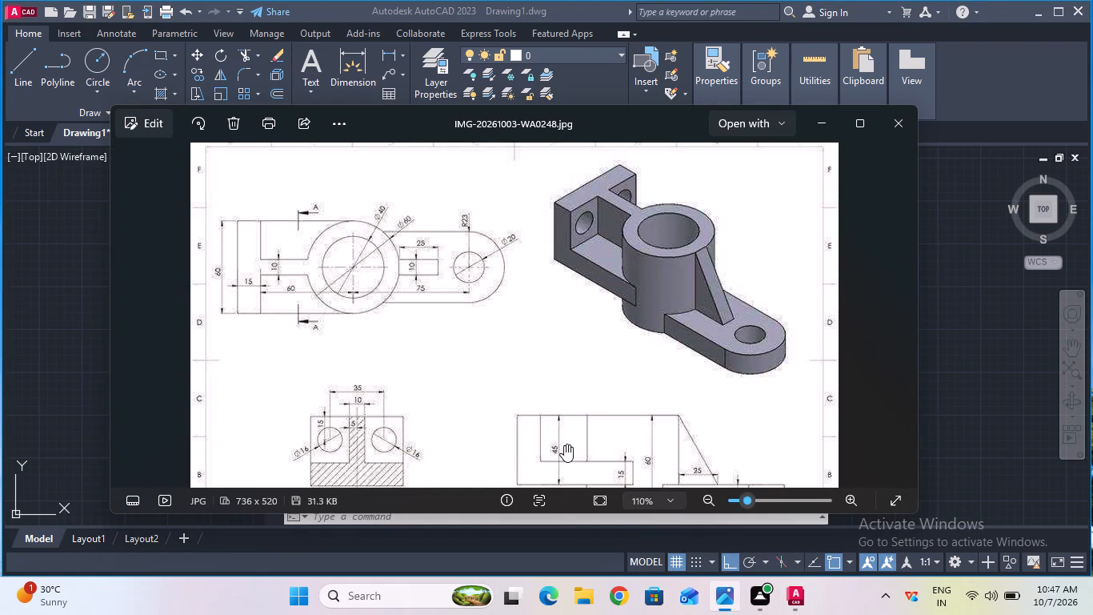
scroll(317, 416, up, 4)
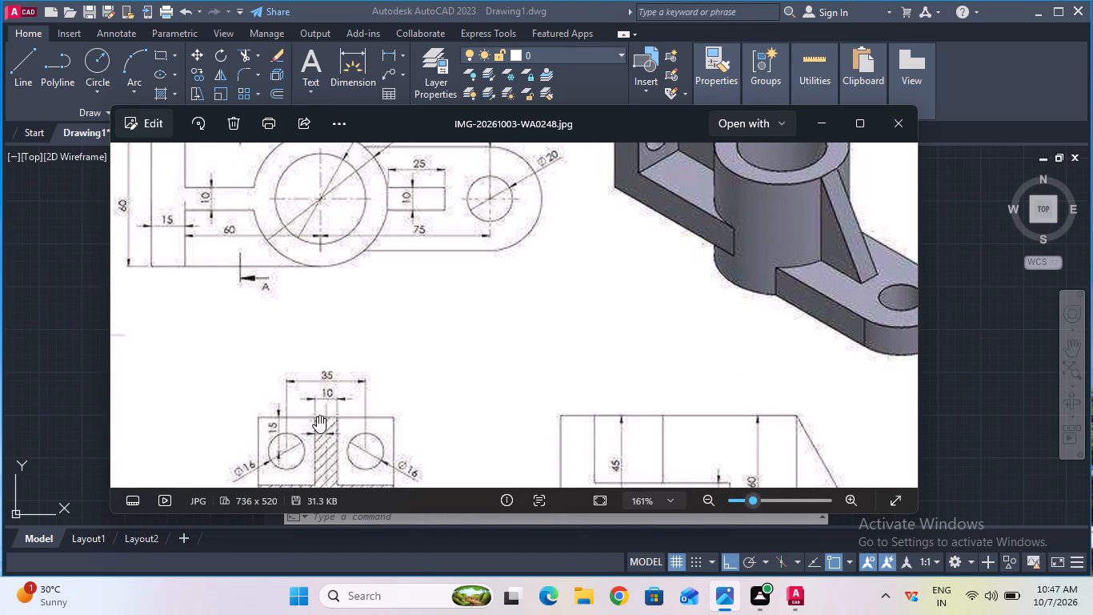
scroll(317, 416, down, 3)
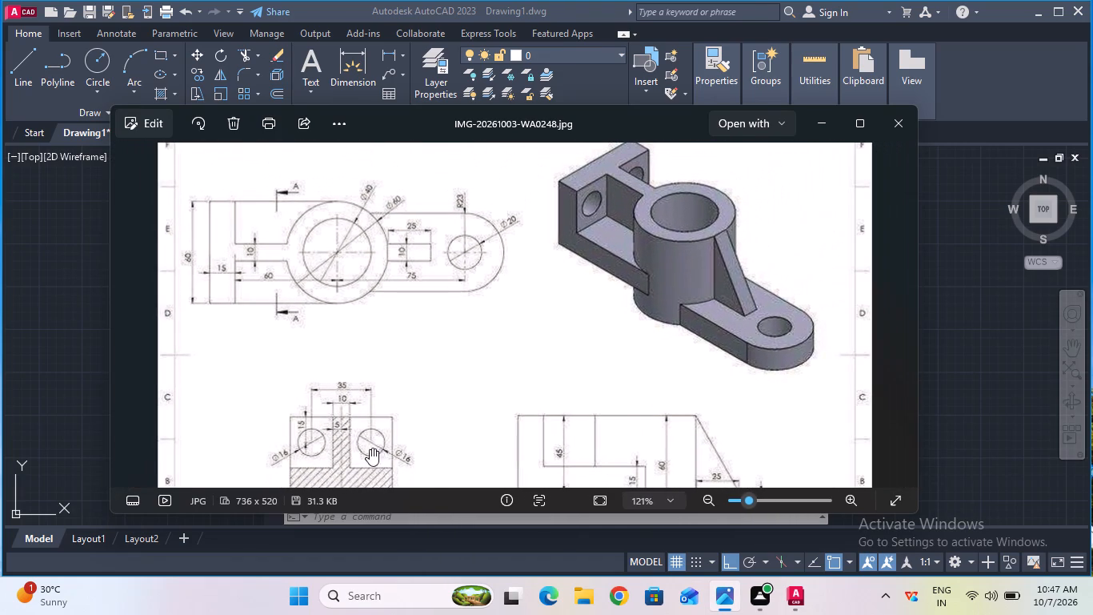
click(789, 590)
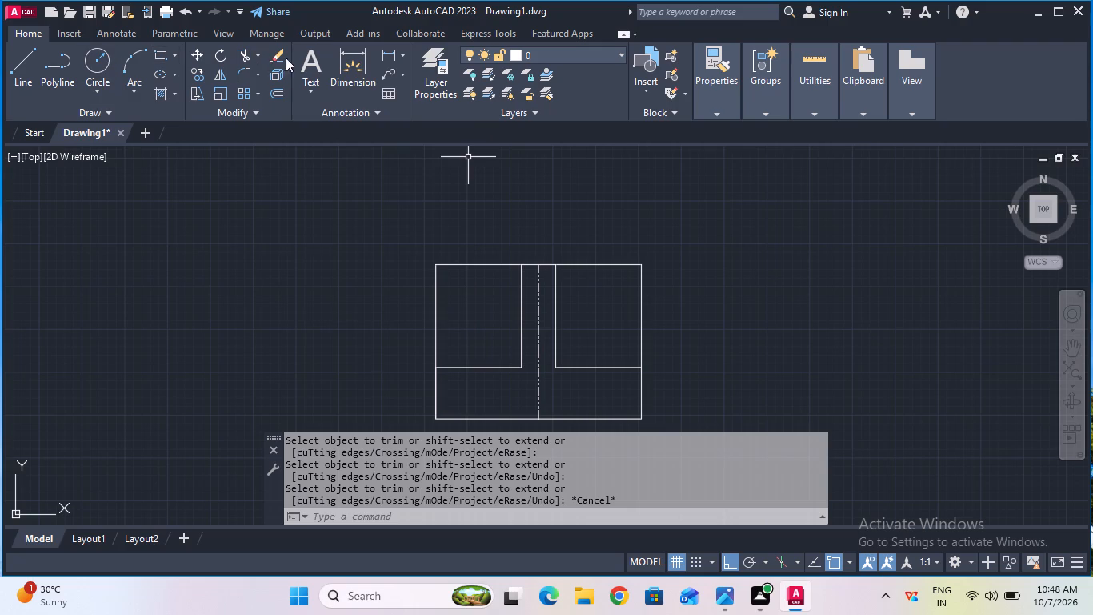
click(384, 57)
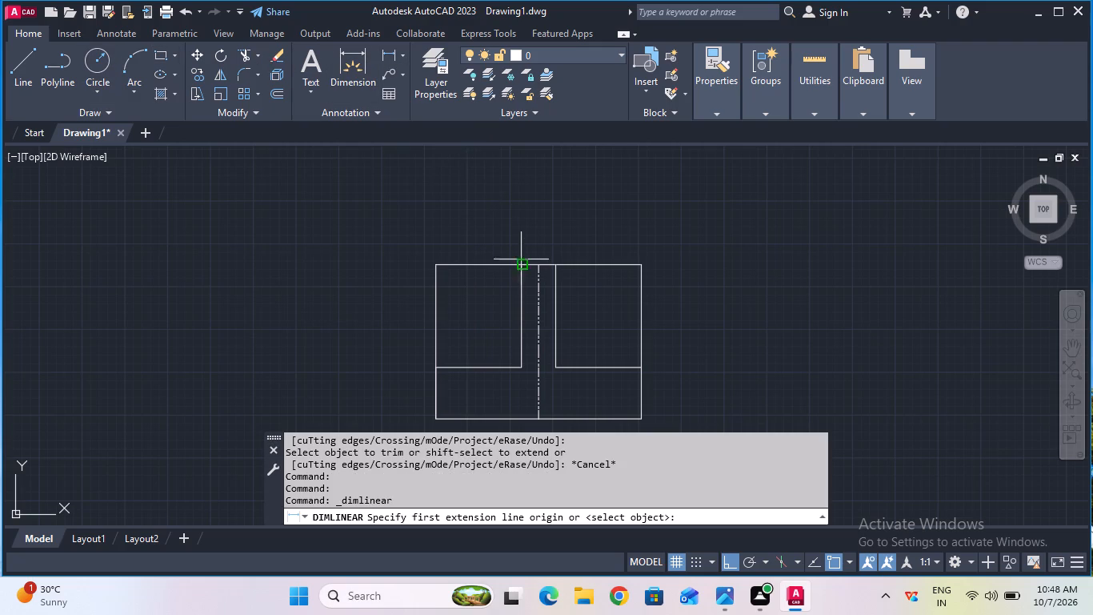
click(540, 263)
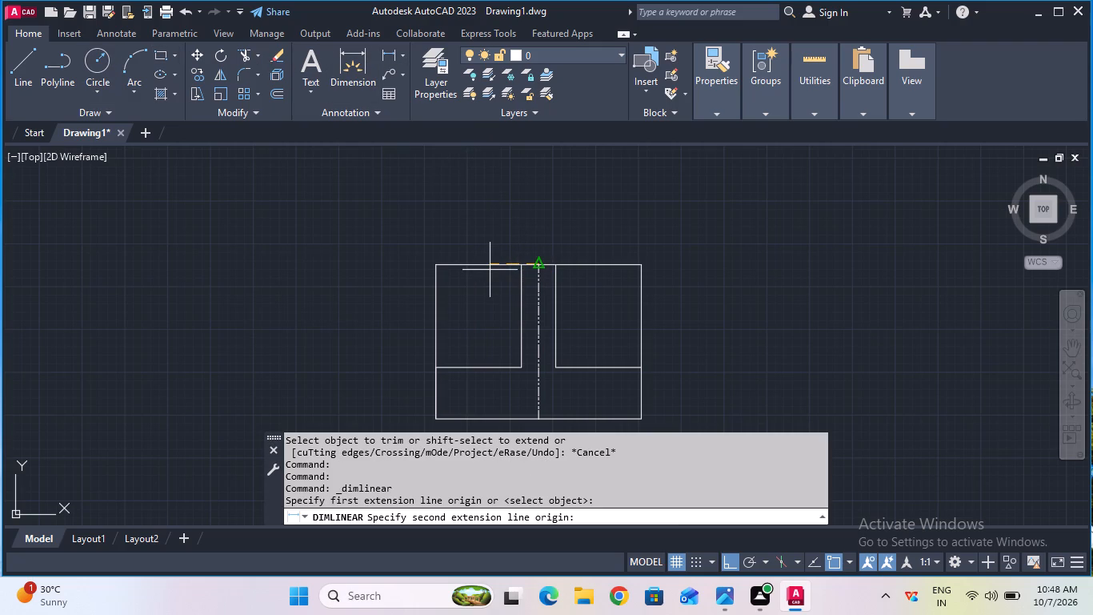
key(1)
text(7.5)
key(Return)
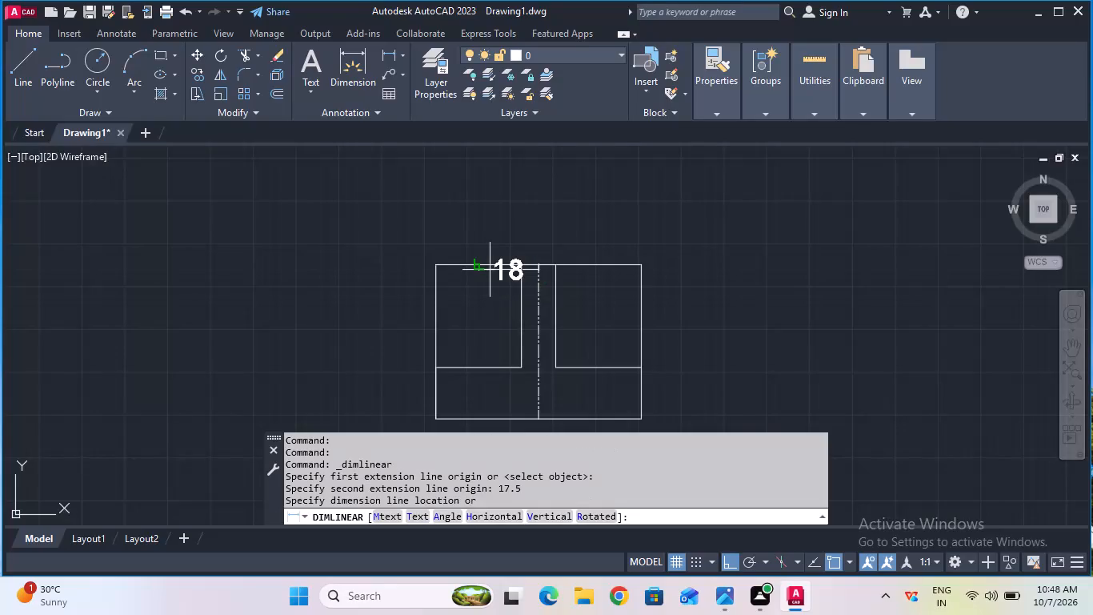
click(516, 227)
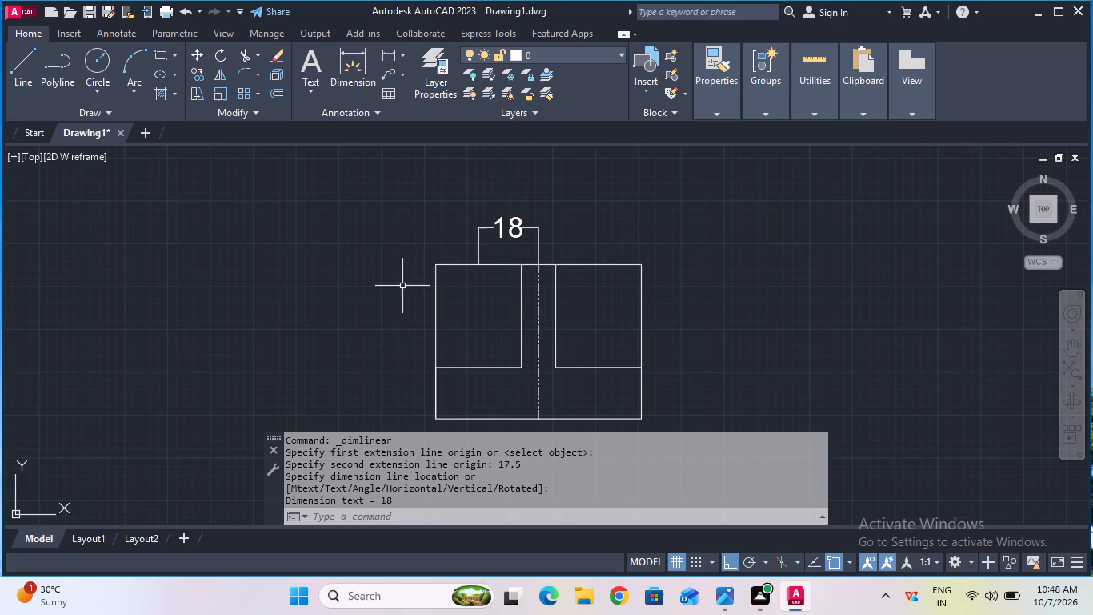
Draw a vertical line from the 17.5 mm dimension's left extension line down to the base's top line.
click(30, 86)
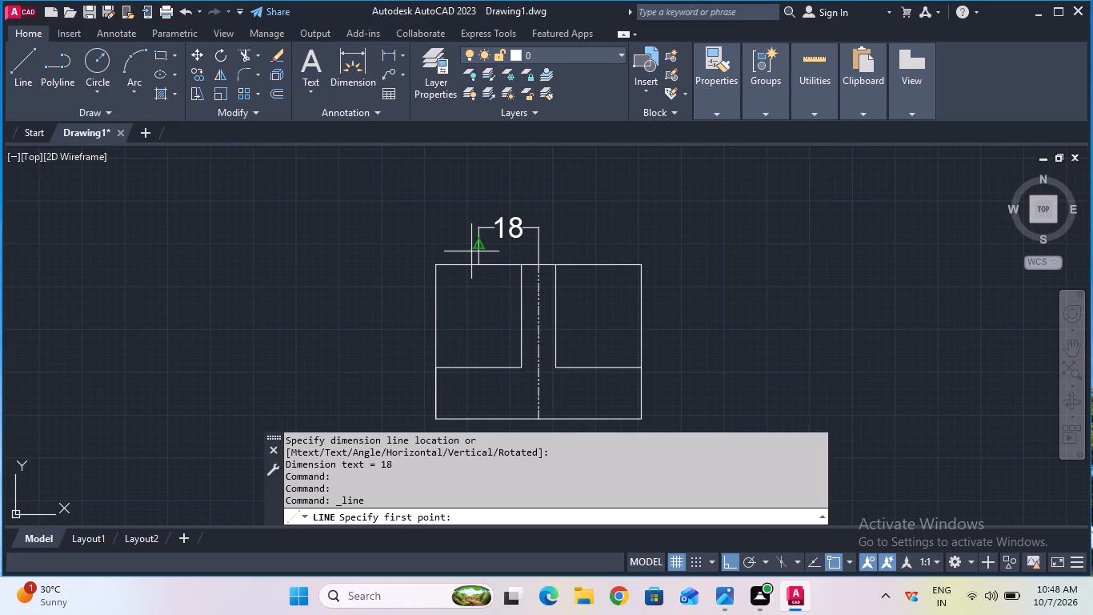
click(479, 250)
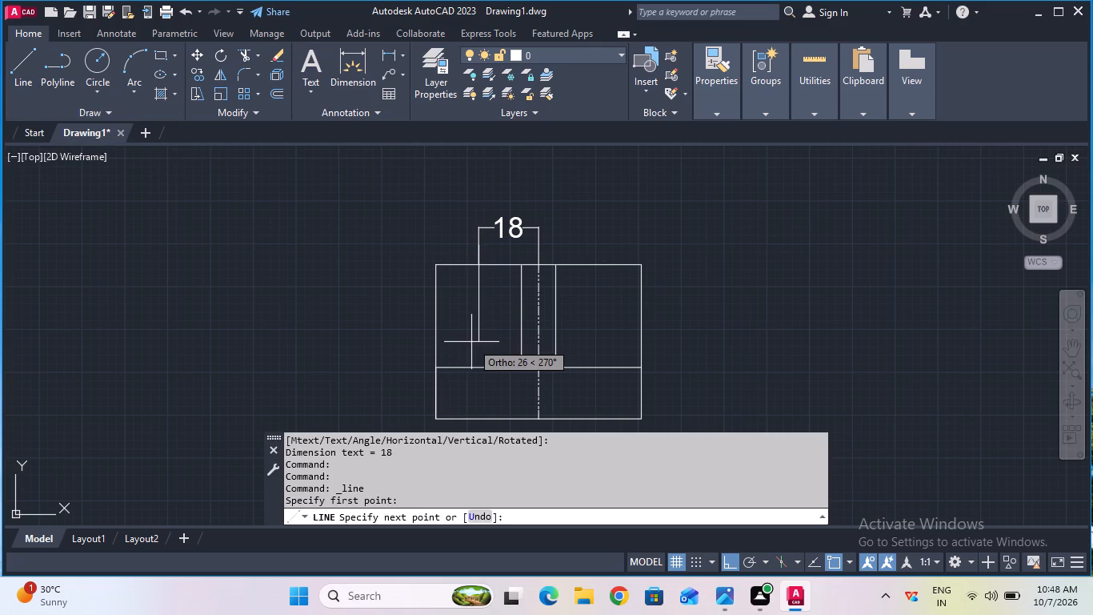
click(475, 373)
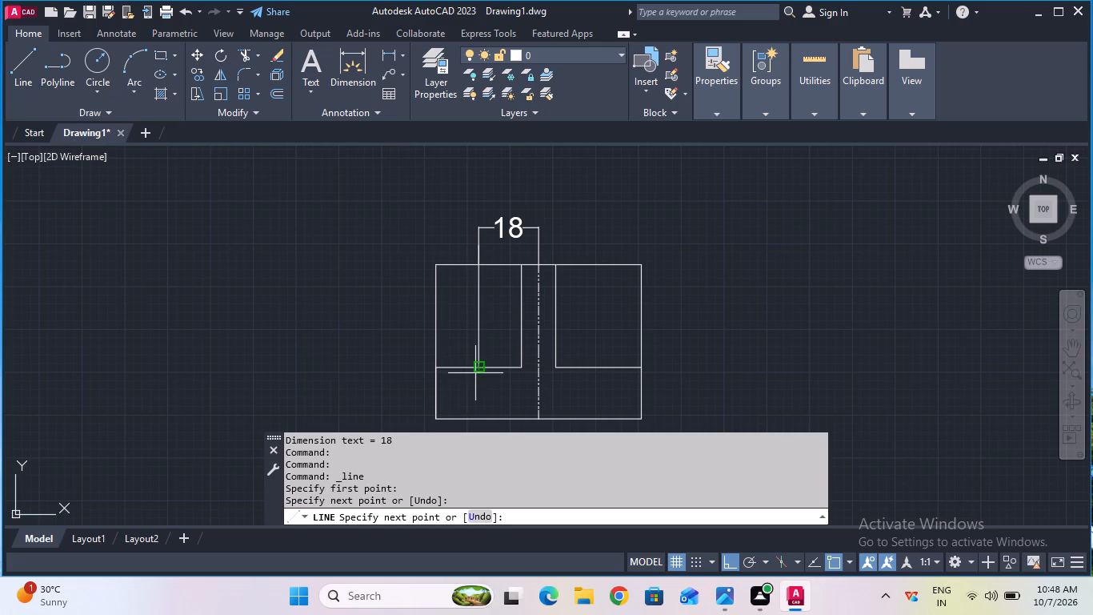
key(Escape)
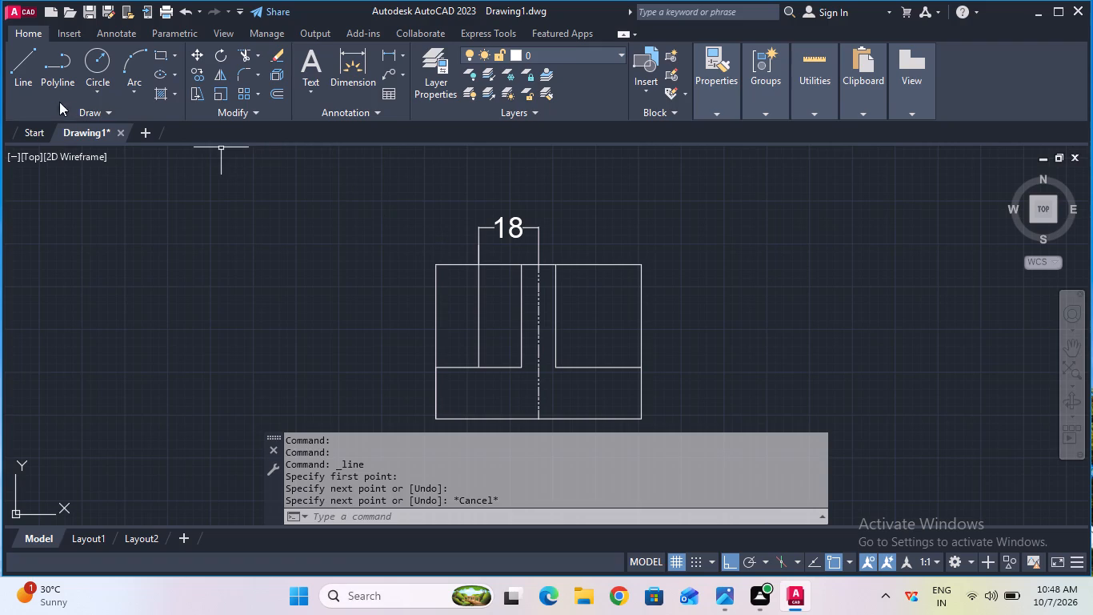
Place a vertical linear dimension spanning 15 mm down the new line from the rectangle's top edge, to the left of the rectangle.
click(393, 50)
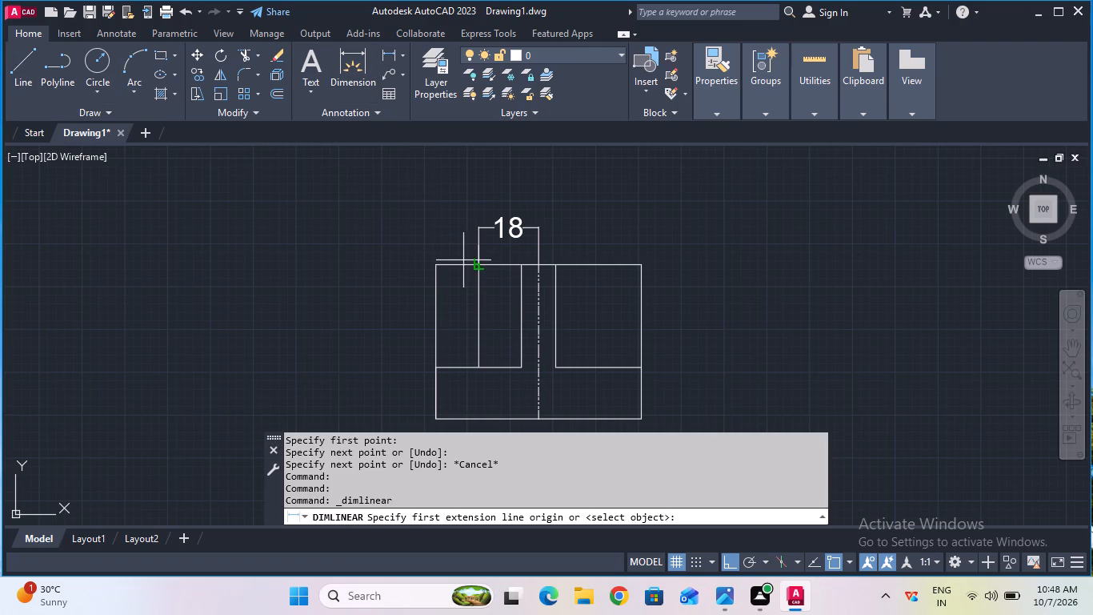
click(478, 265)
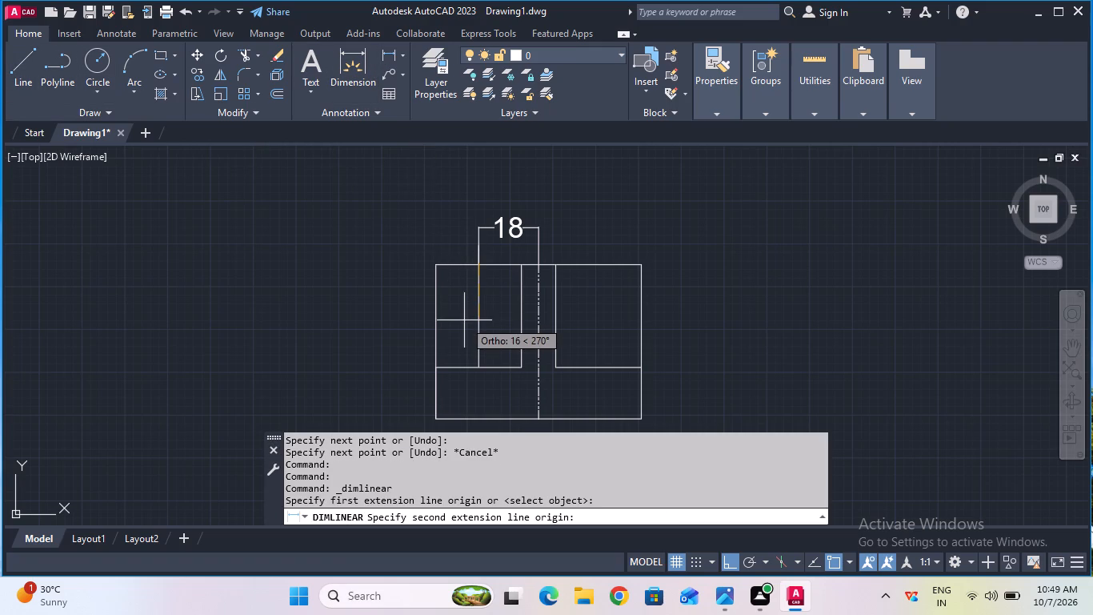
text(15)
key(Return)
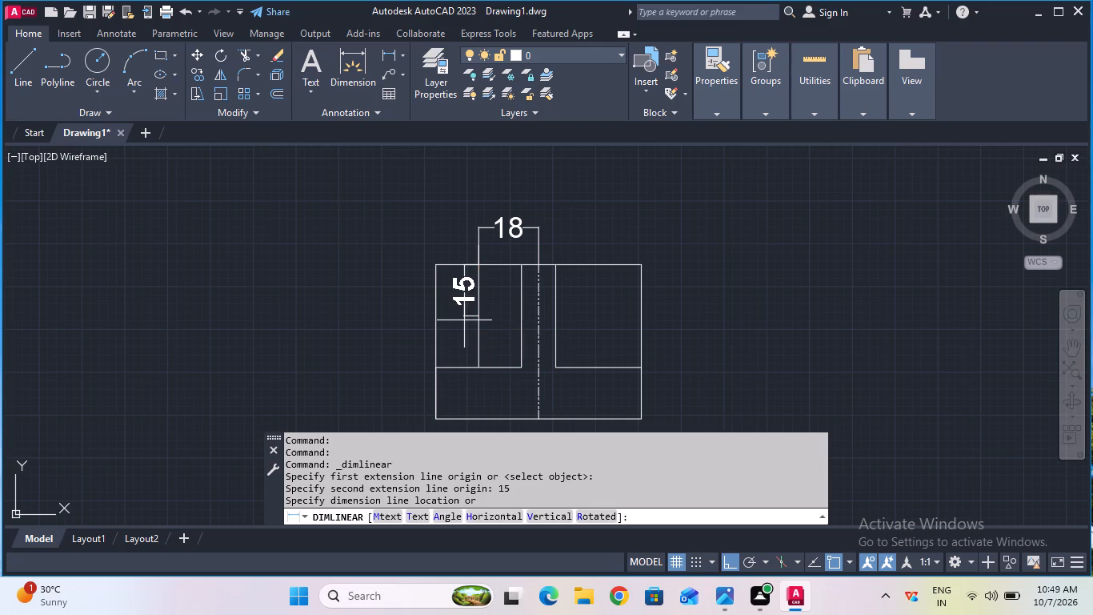
click(411, 334)
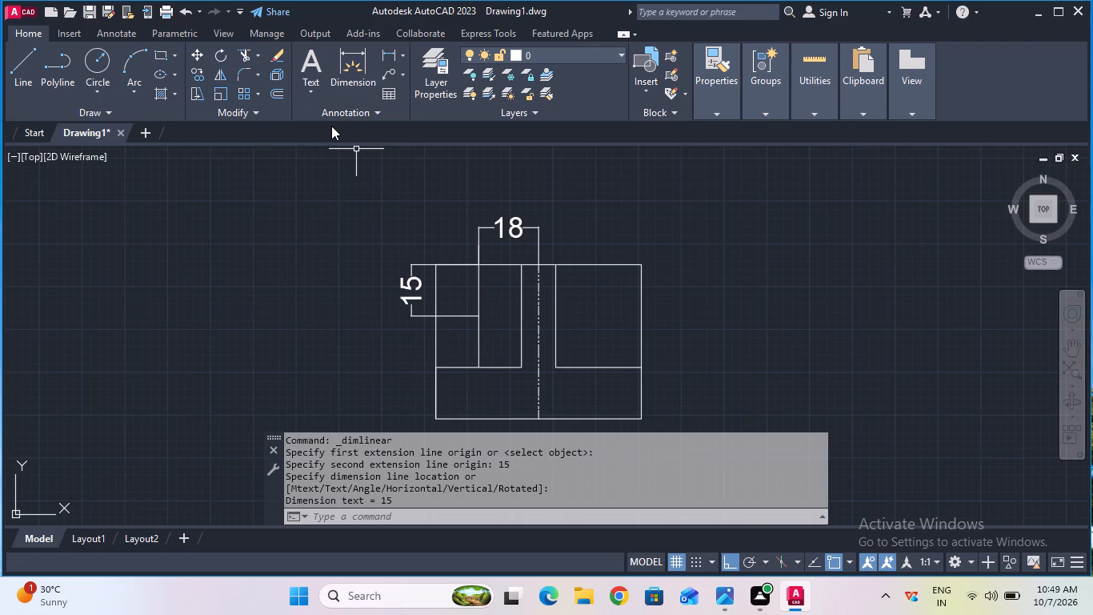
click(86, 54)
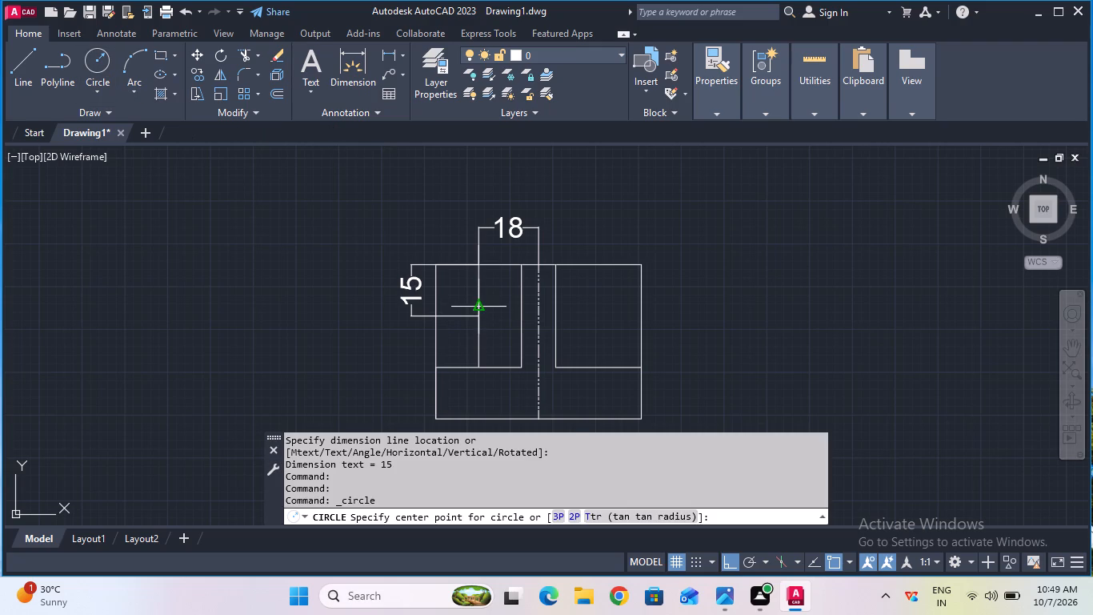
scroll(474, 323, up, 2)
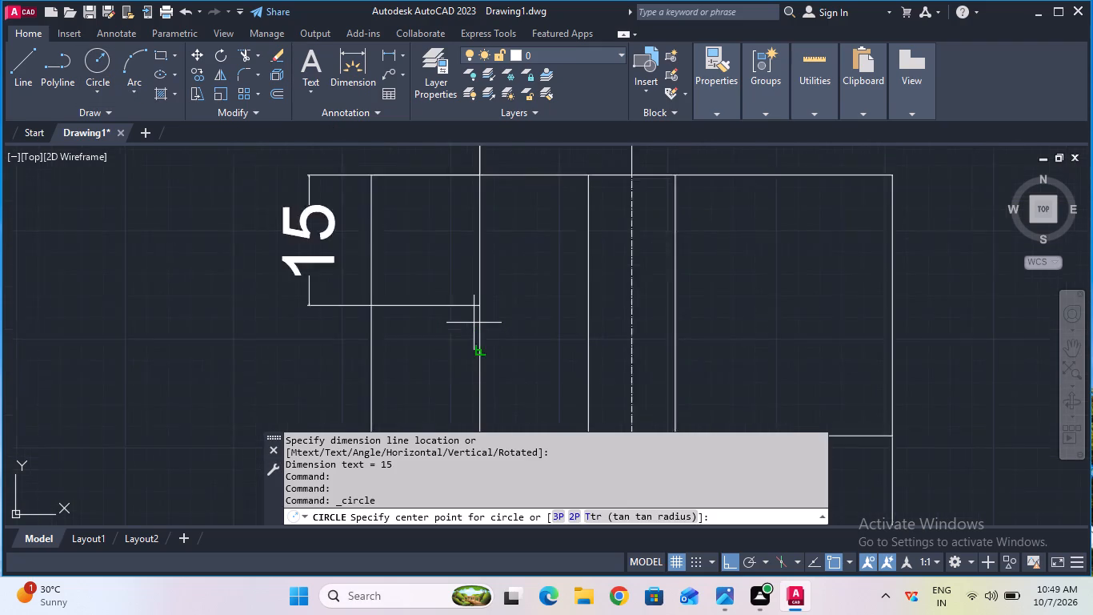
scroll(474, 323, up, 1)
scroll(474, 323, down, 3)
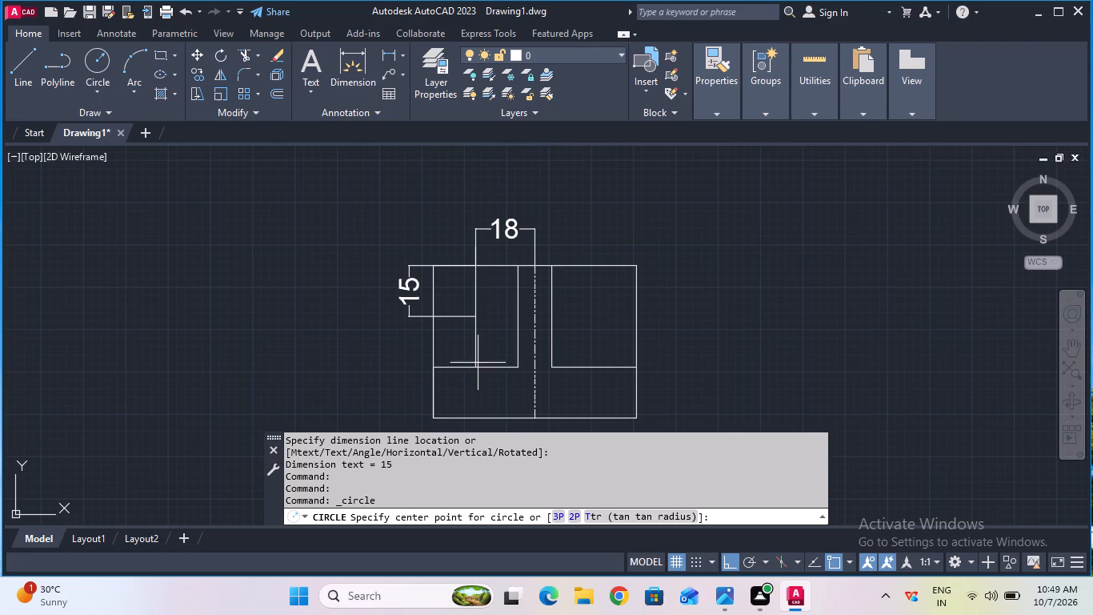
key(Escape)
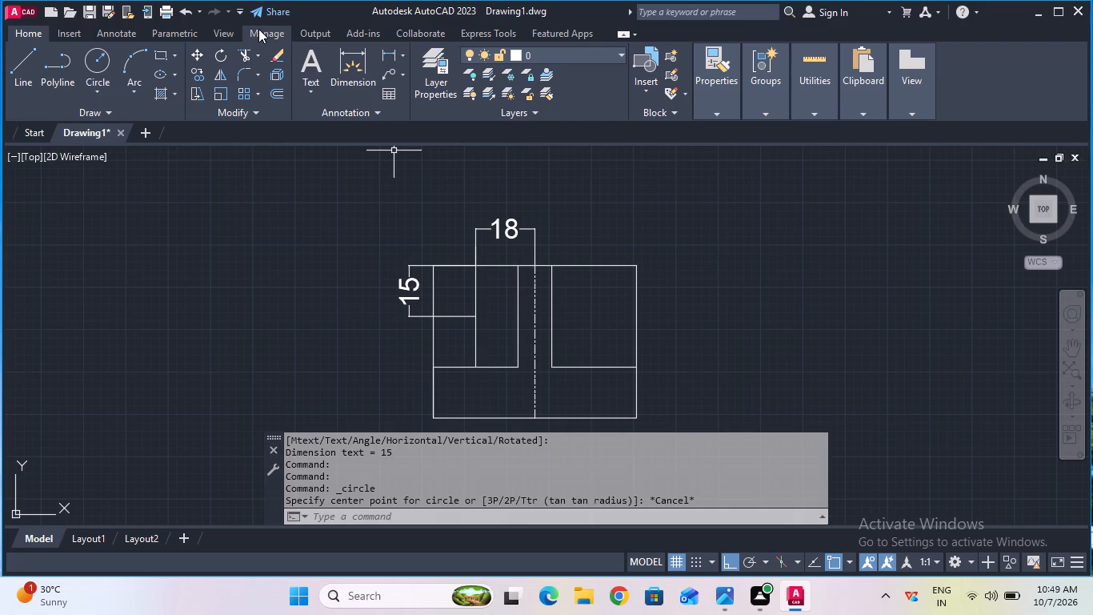
Erase the horizontal 17.5 mm dimension above the section rectangle.
click(275, 54)
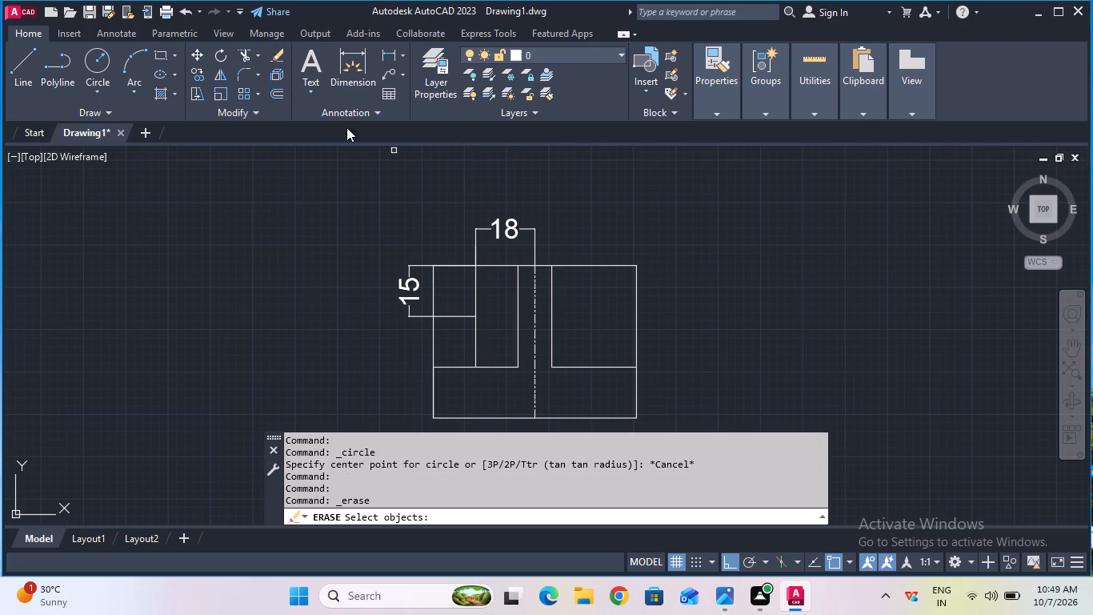
click(515, 229)
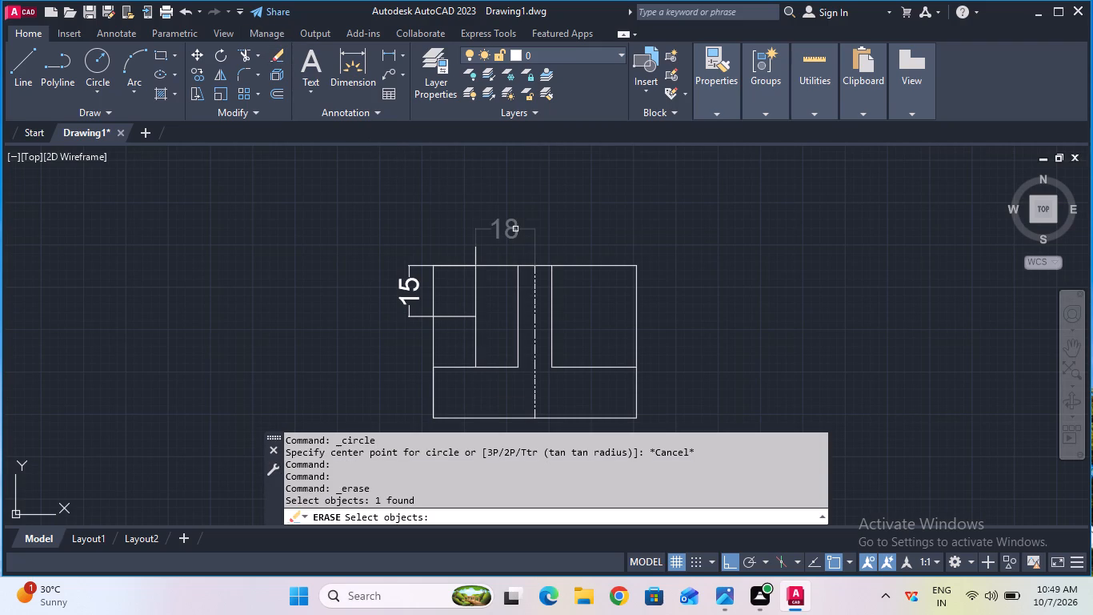
key(Return)
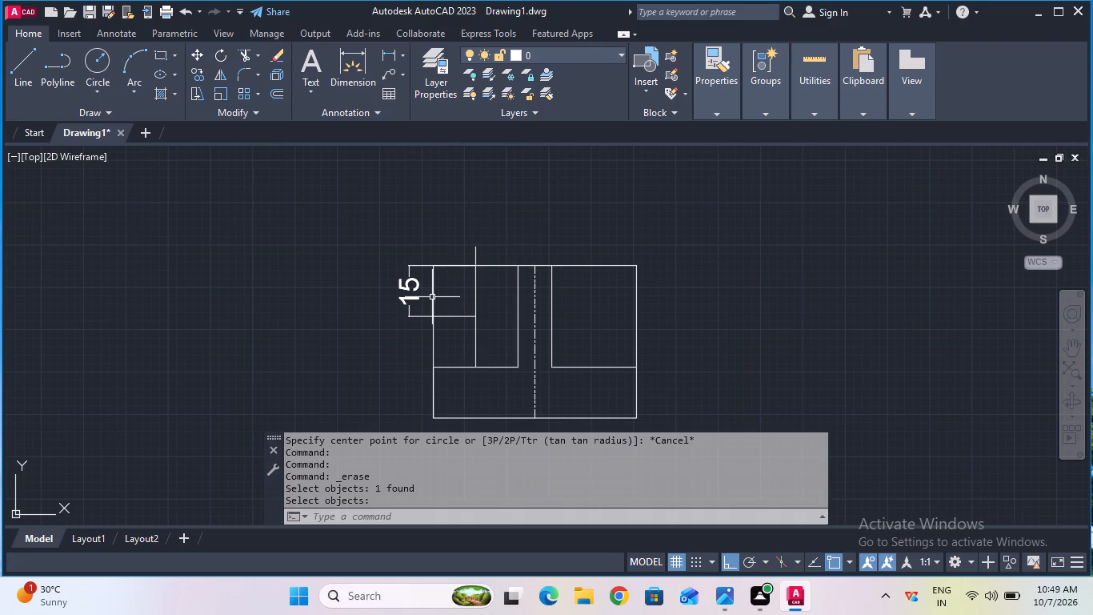
Draw a horizontal line from the lower end of the 15 mm dimension line to the vertical locating line.
click(18, 81)
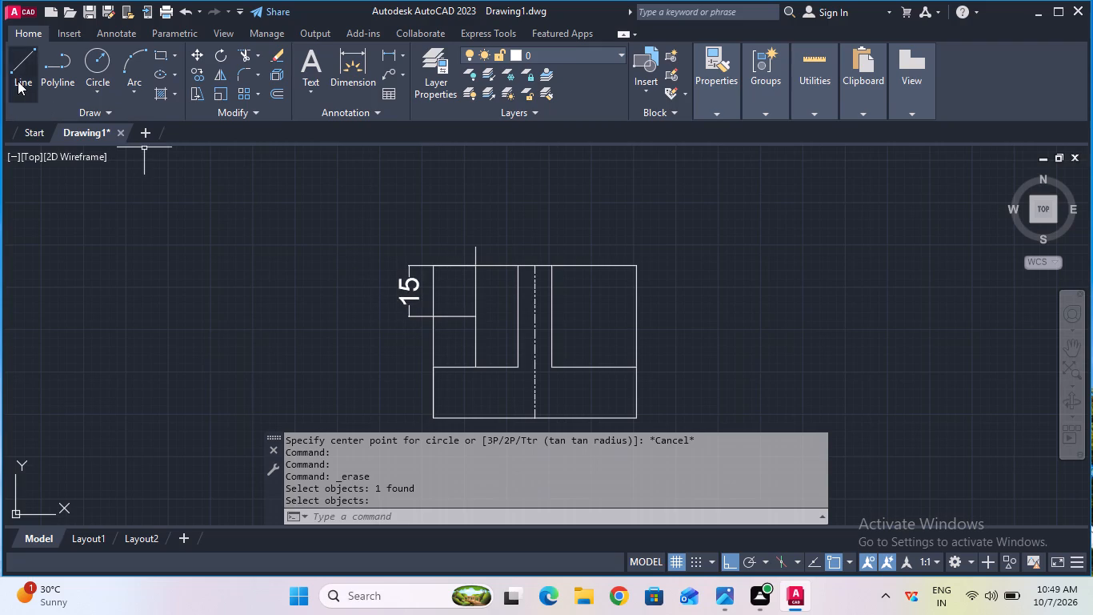
click(410, 320)
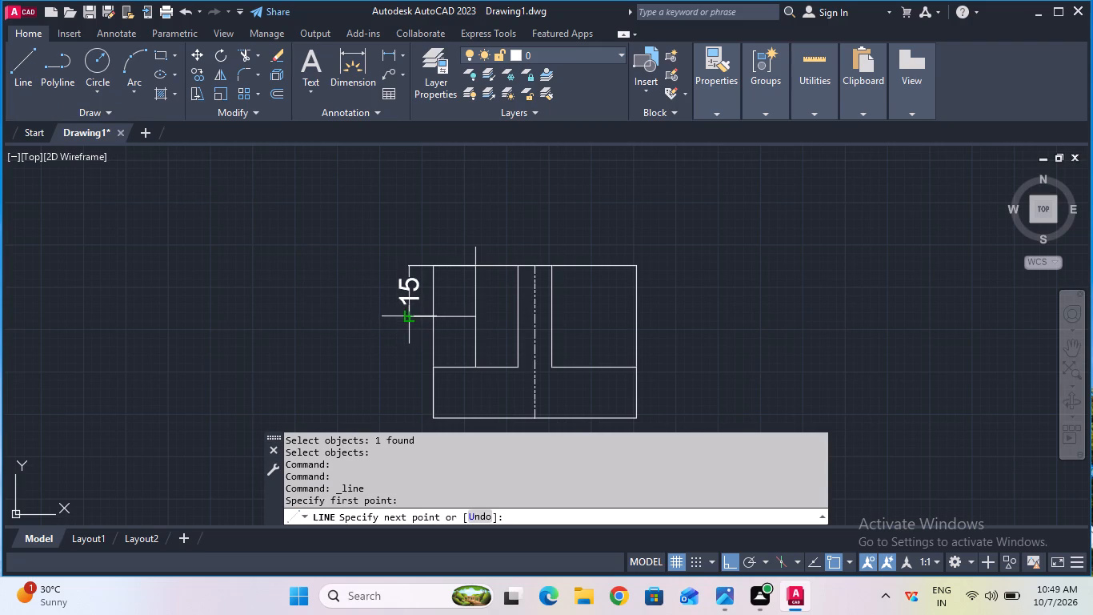
click(471, 318)
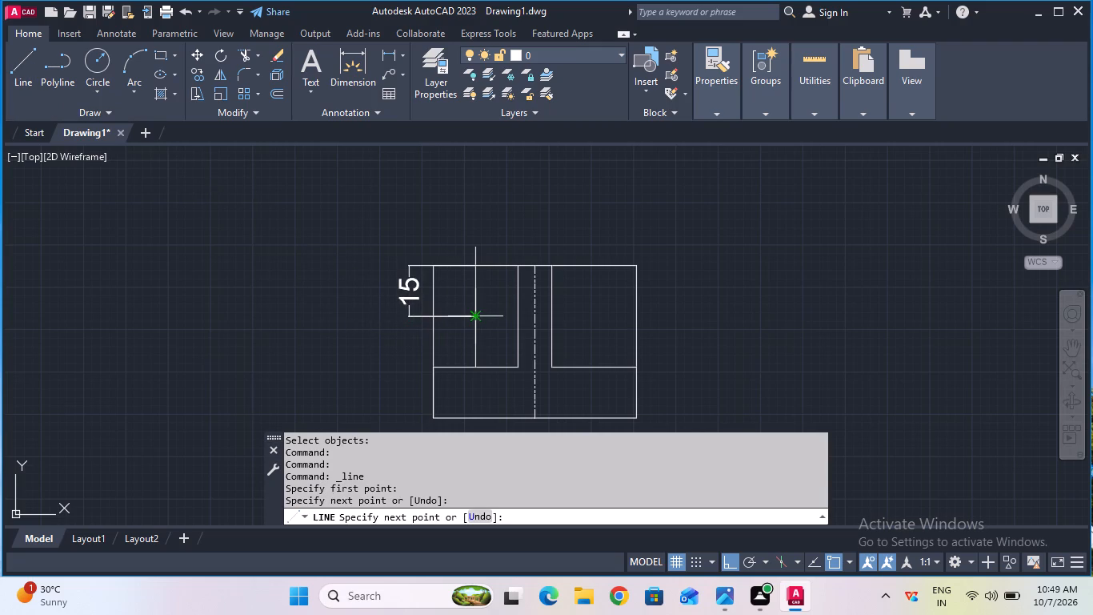
key(Escape)
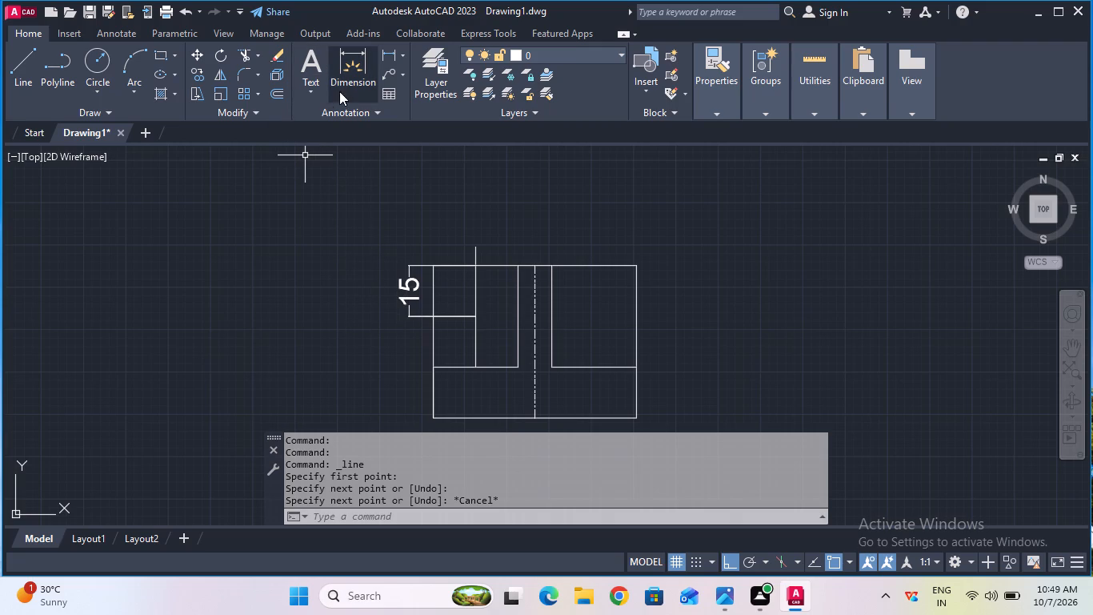
Erase the vertical 15 mm dimension beside the section rectangle.
click(270, 58)
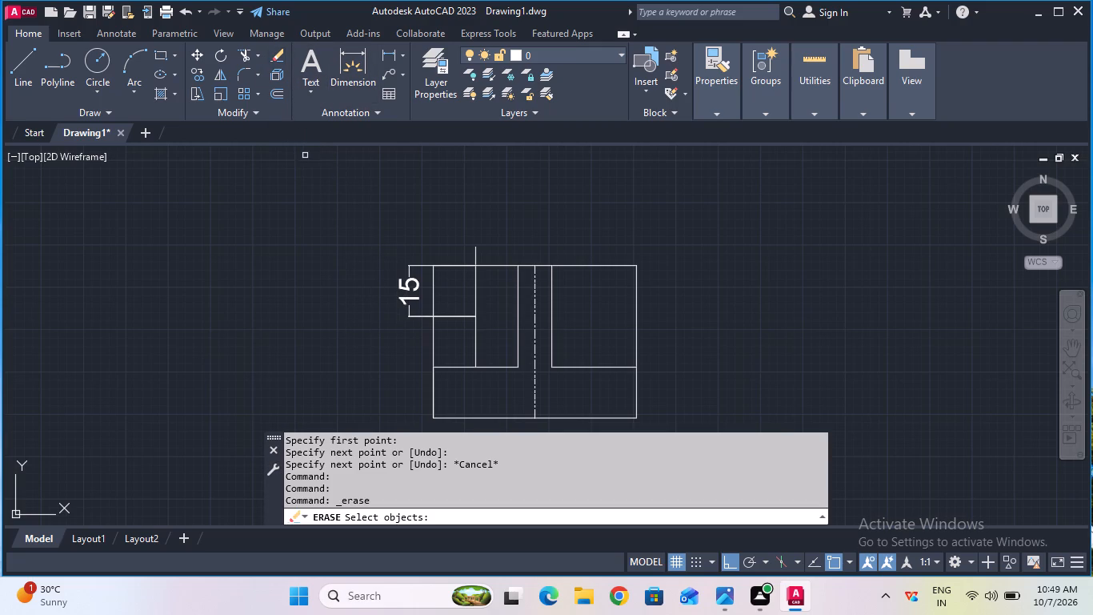
click(413, 281)
key(Return)
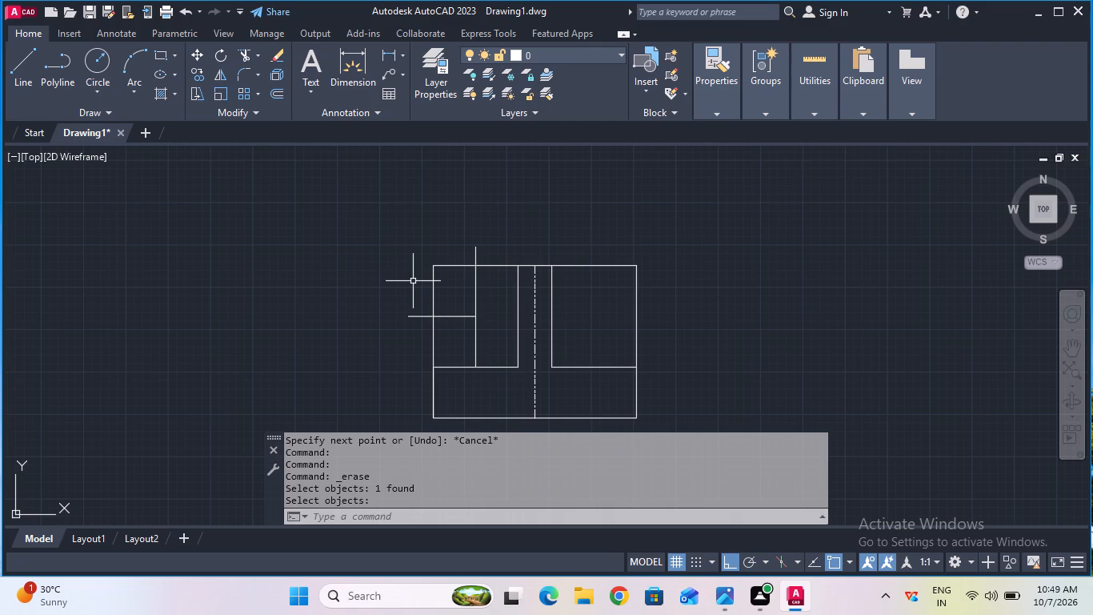
Following the reference image, draw a circle of radius 8 mm centered where the horizontal and vertical locating lines meet.
click(104, 70)
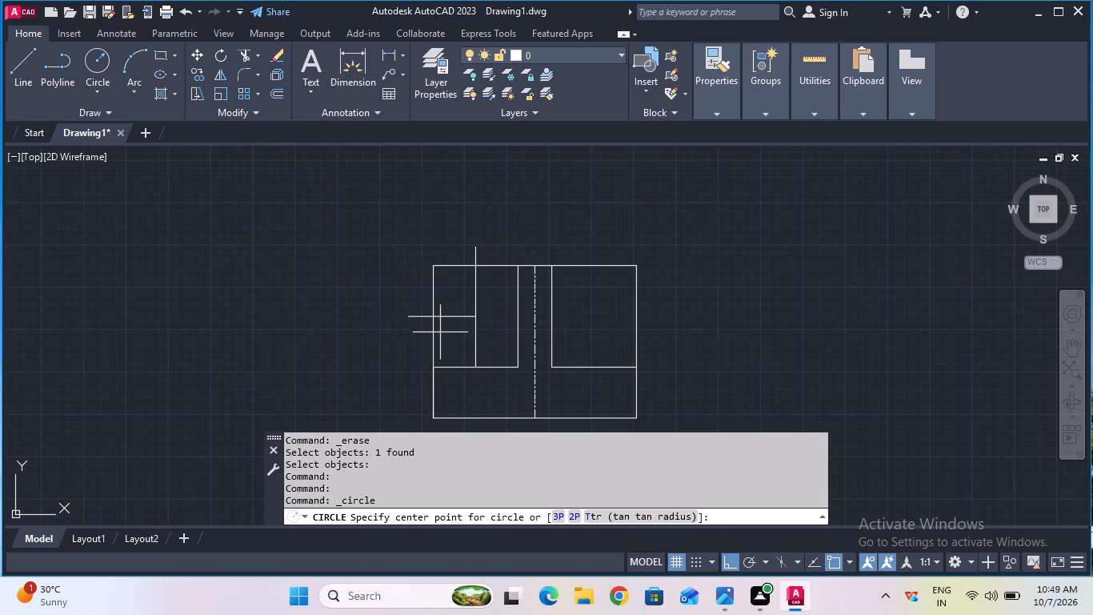
click(474, 318)
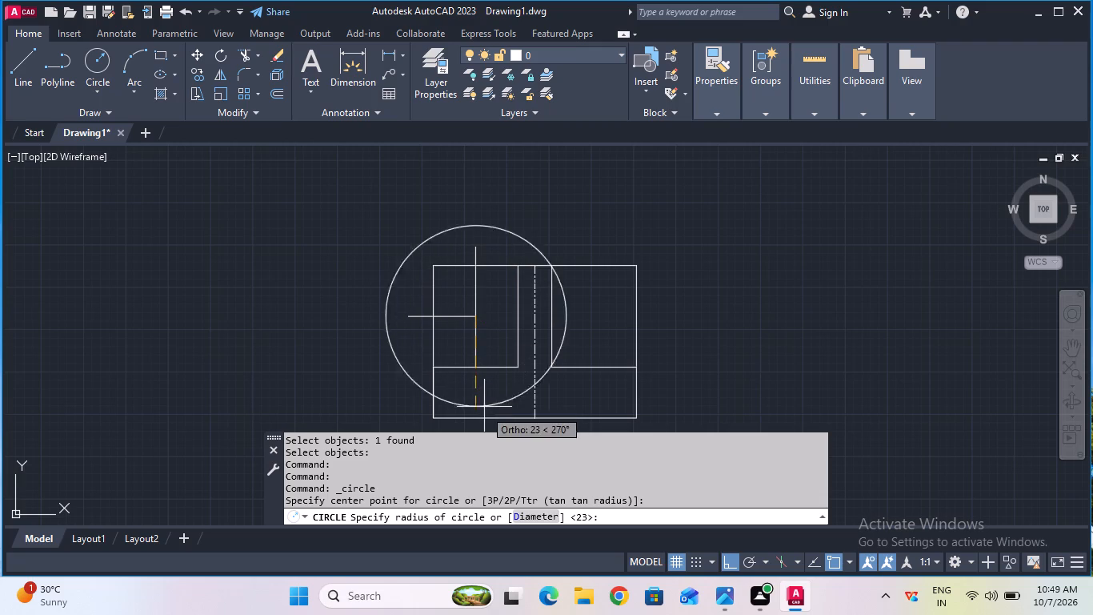
click(724, 598)
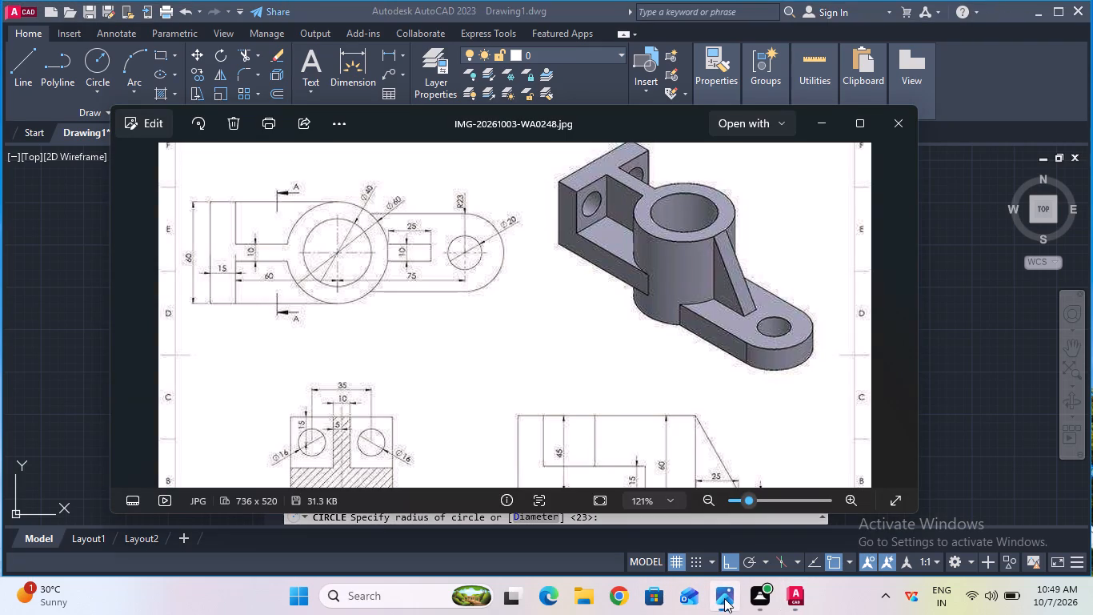
double_click(724, 598)
click(790, 600)
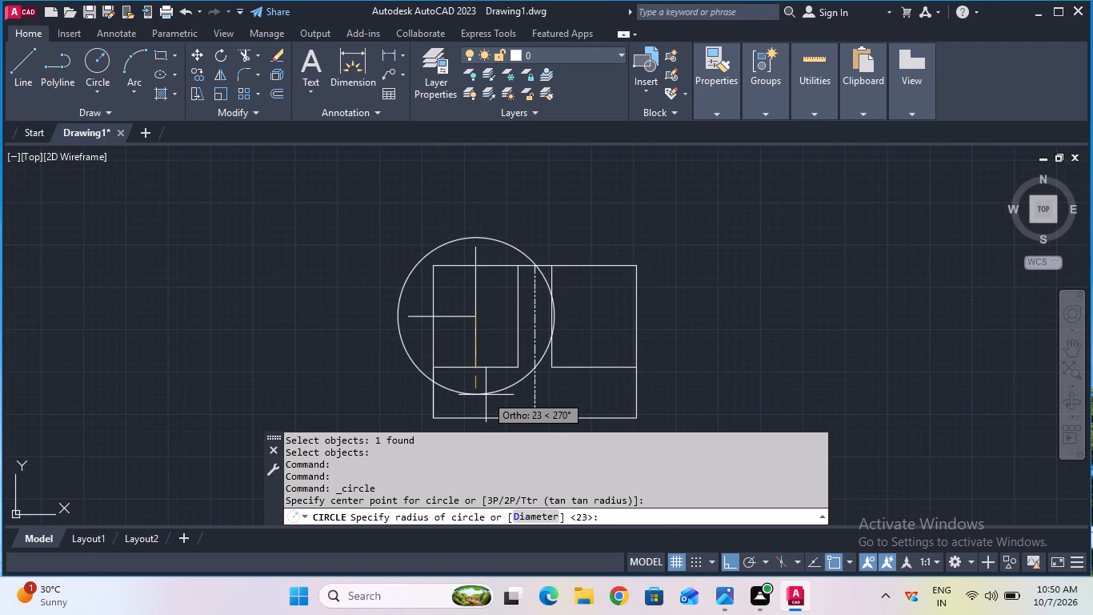
key(8)
key(Return)
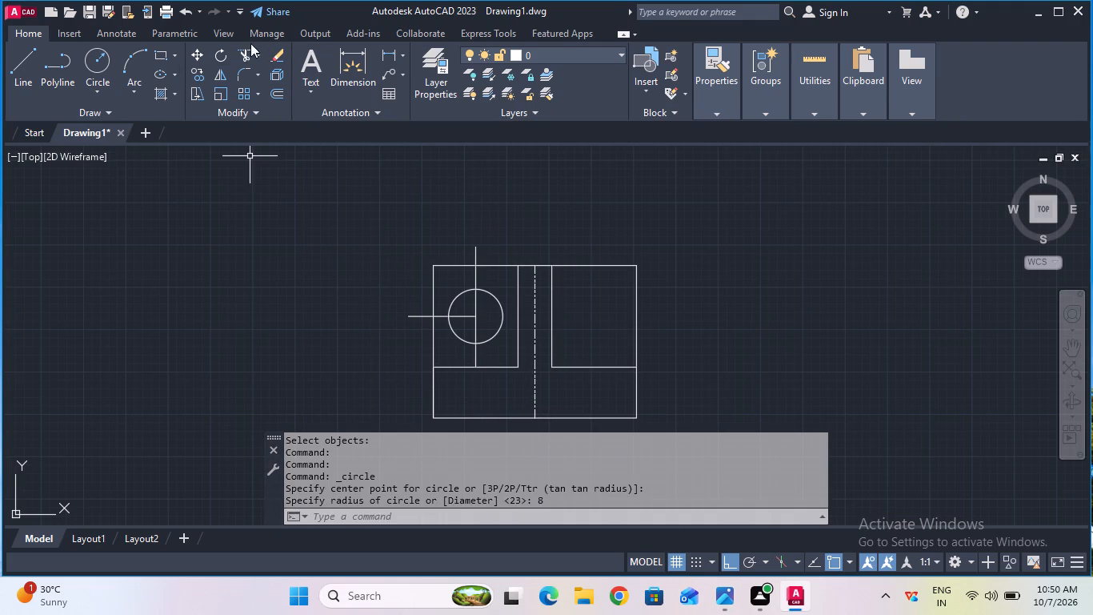
Erase the vertical and horizontal locating lines that meet at the circle's center.
click(270, 48)
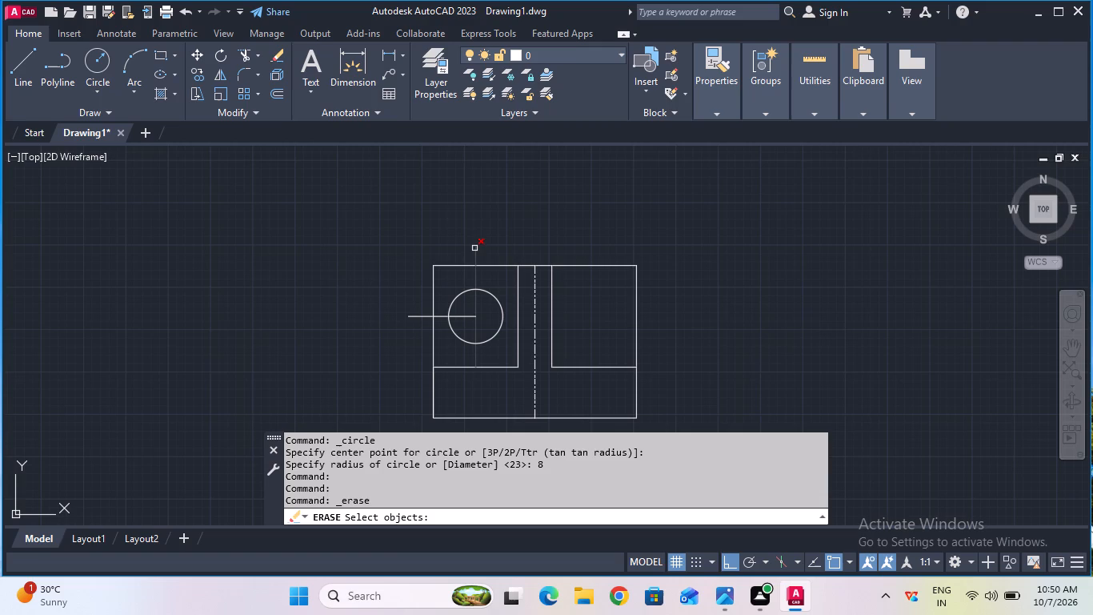
click(474, 248)
key(Return)
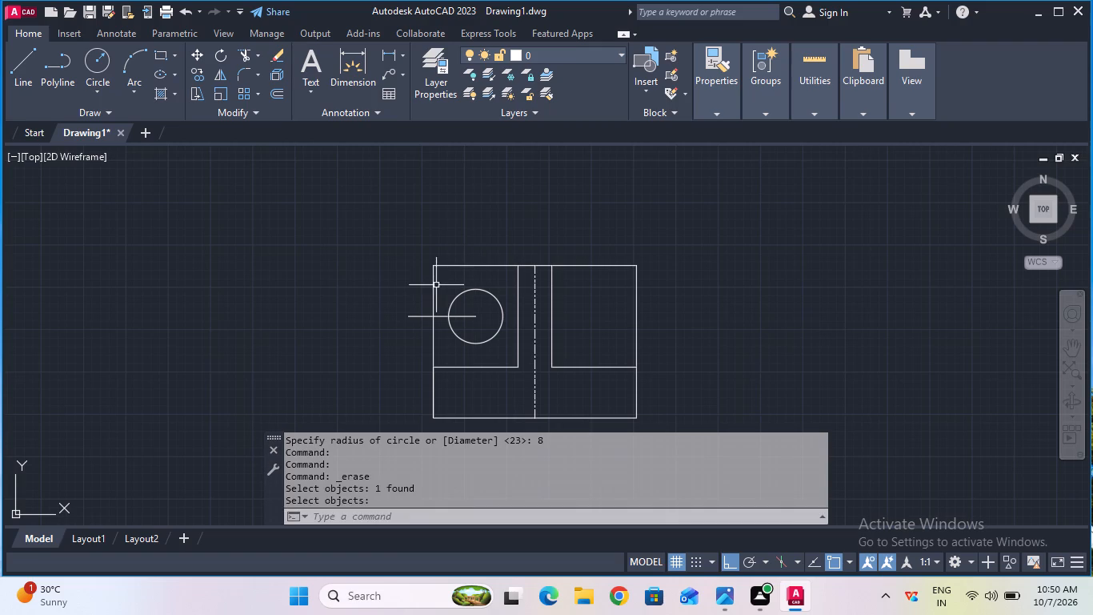
click(281, 60)
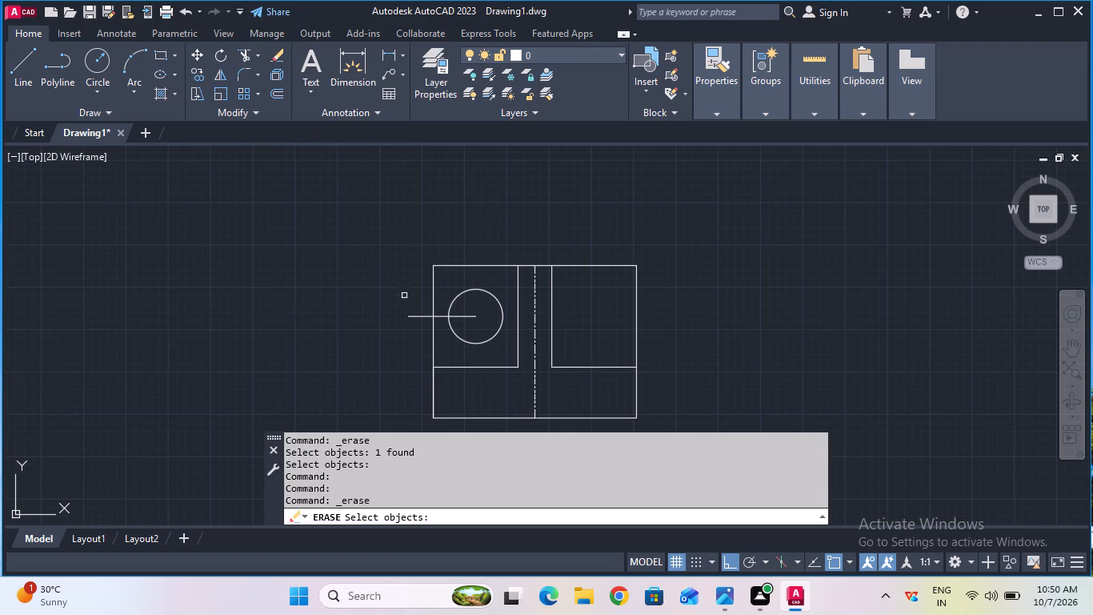
click(416, 319)
key(Return)
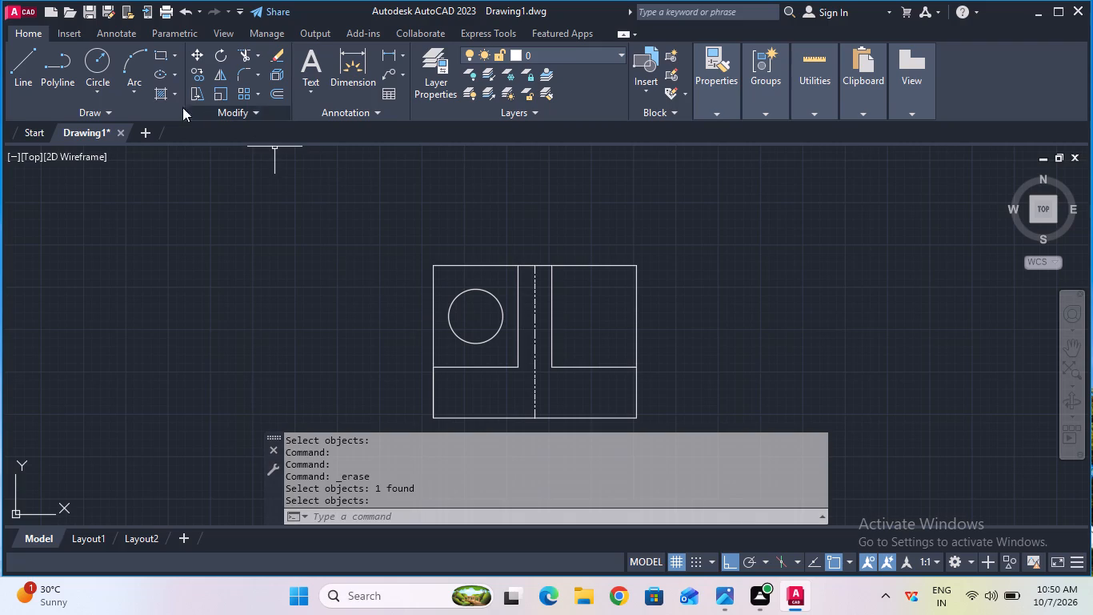
Copy the circle from its center 35 mm horizontally to the right, across the centerline.
click(188, 77)
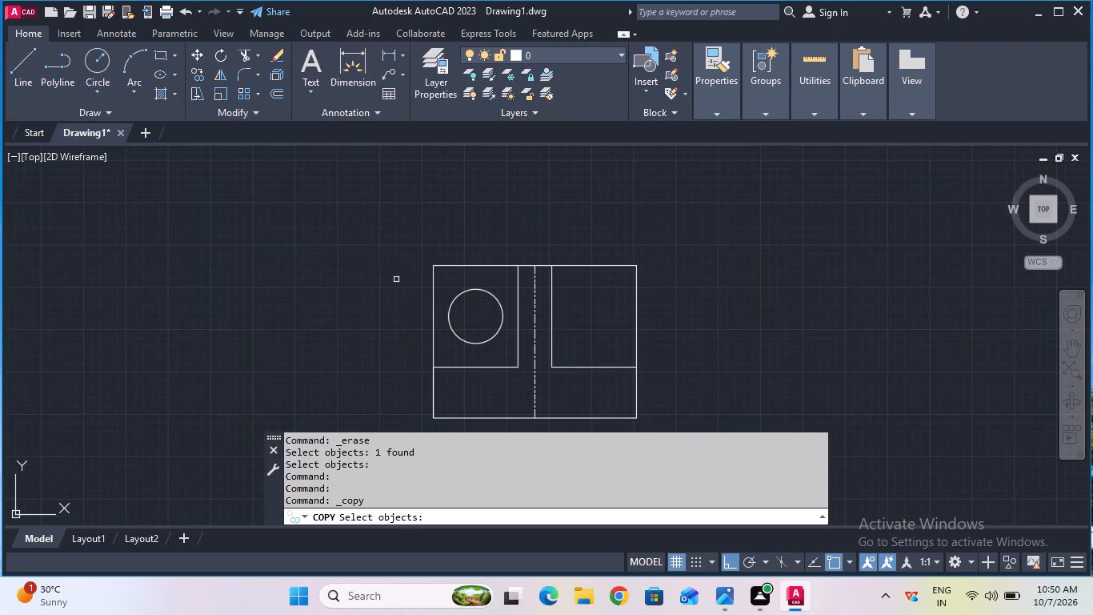
click(487, 292)
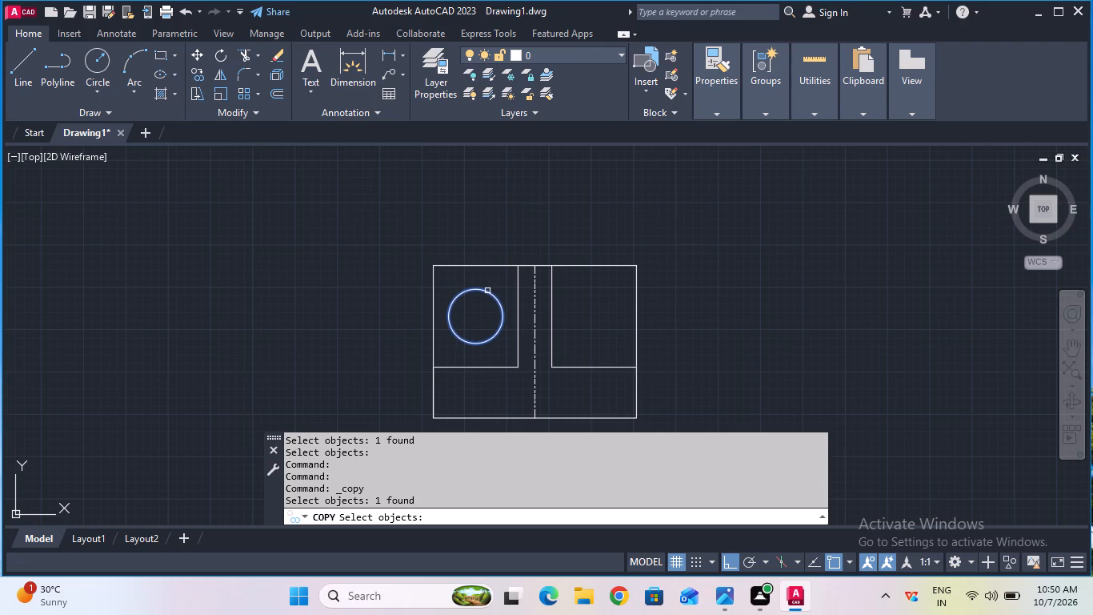
key(Return)
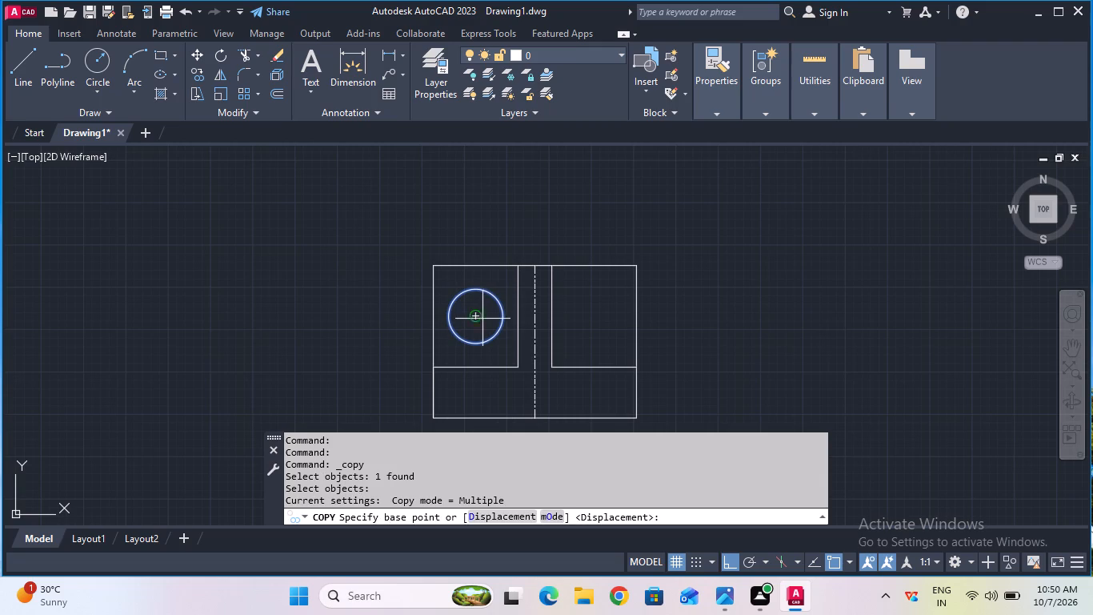
click(477, 320)
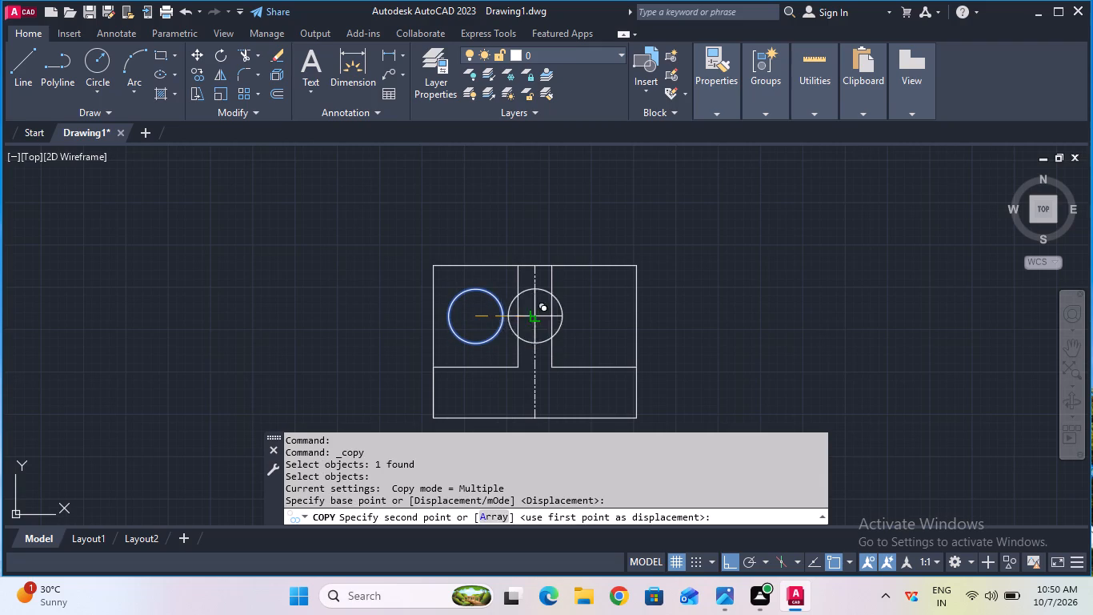
text(35)
key(Return)
key(Escape)
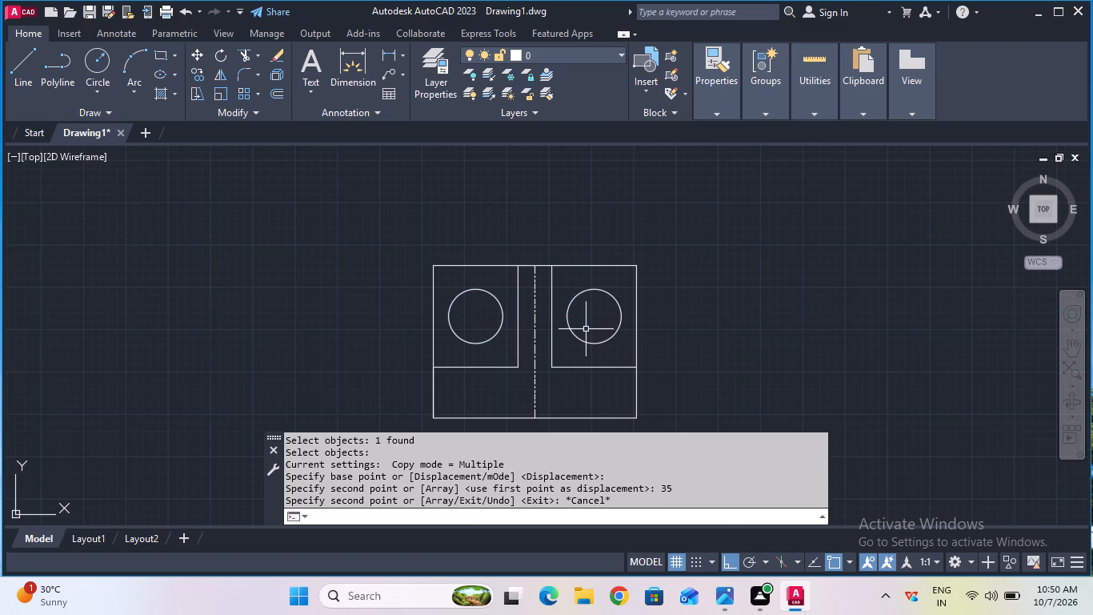
Check the horizontal distance between the two circle centers with a temporary linear dimension.
double_click(392, 50)
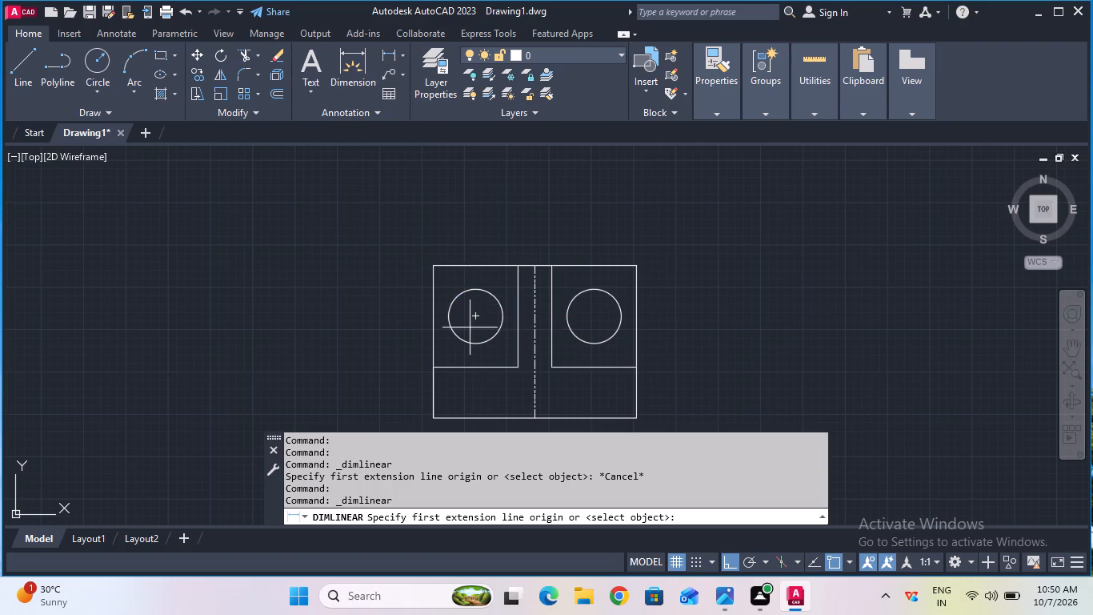
click(479, 314)
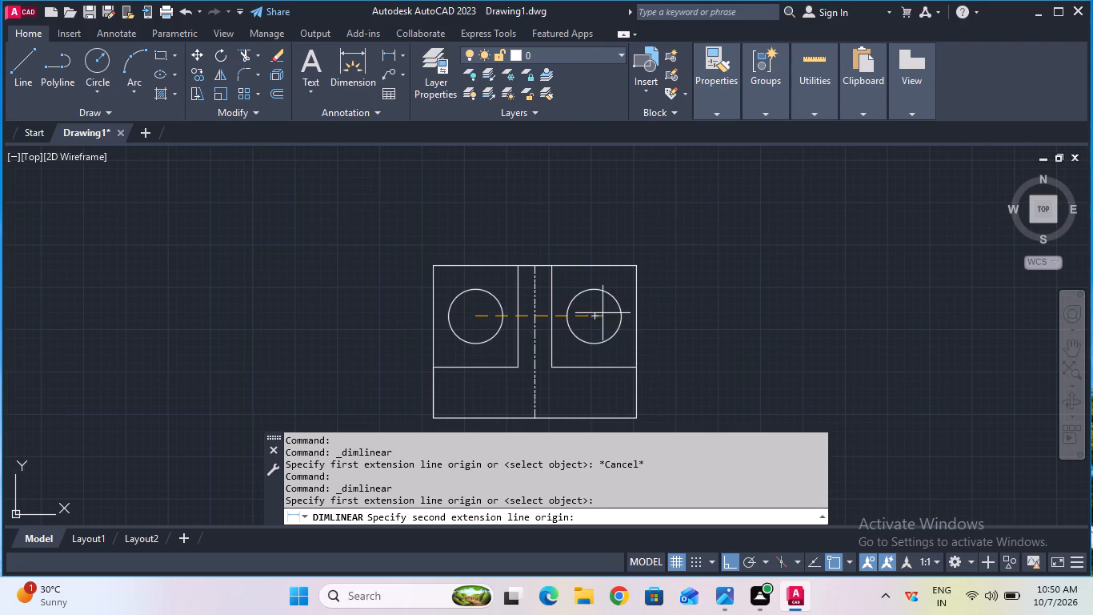
click(596, 312)
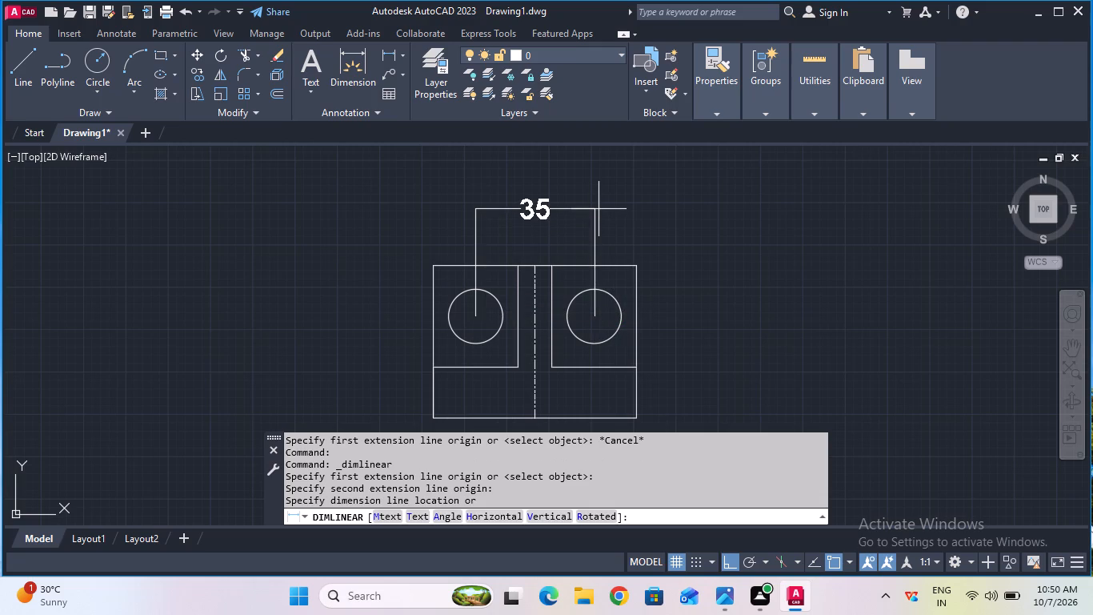
key(Escape)
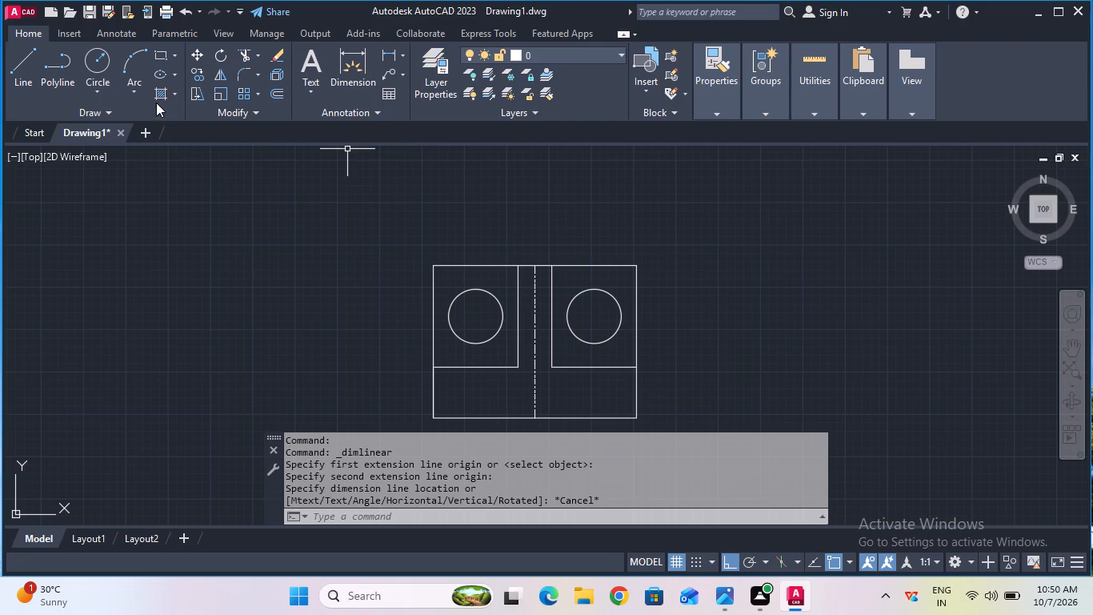
Hatch the section's inverted-T region on both sides of the centerline with the ANSI31 pattern at scale 20.
click(174, 89)
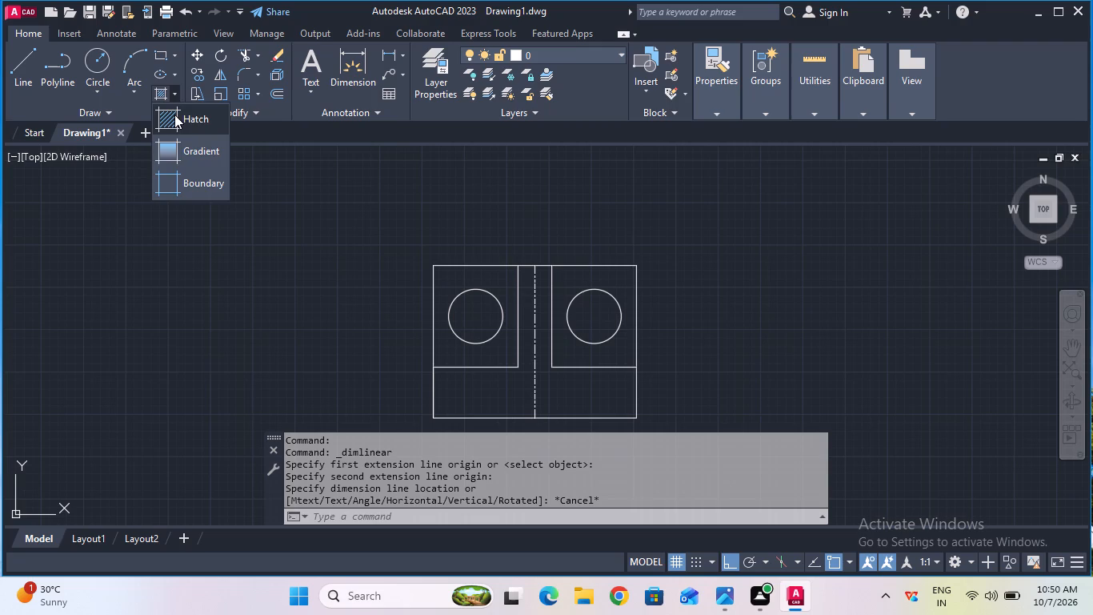
click(175, 115)
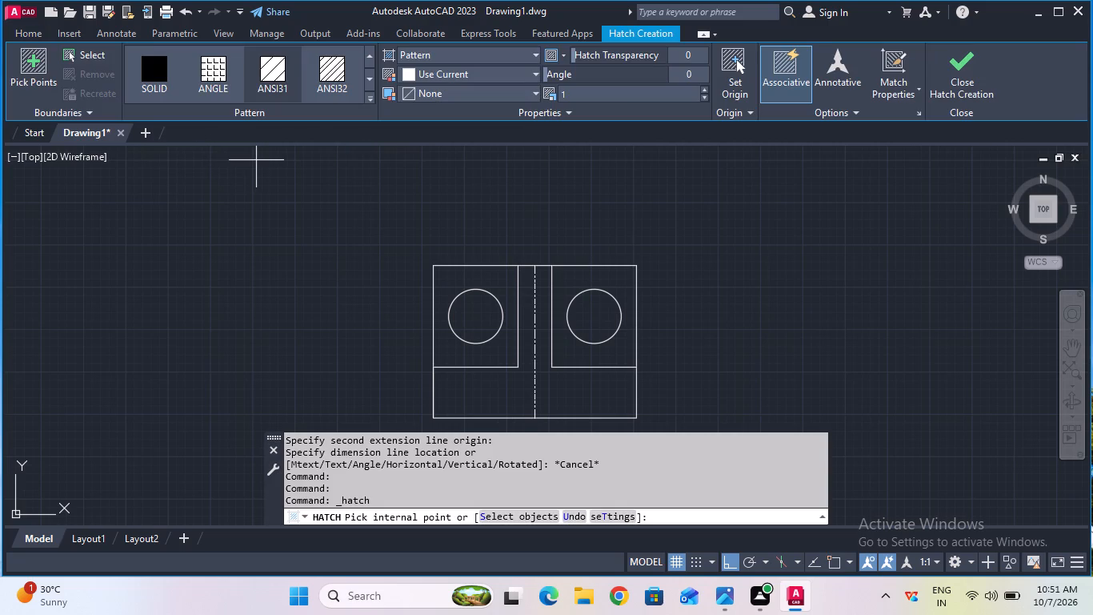
click(682, 97)
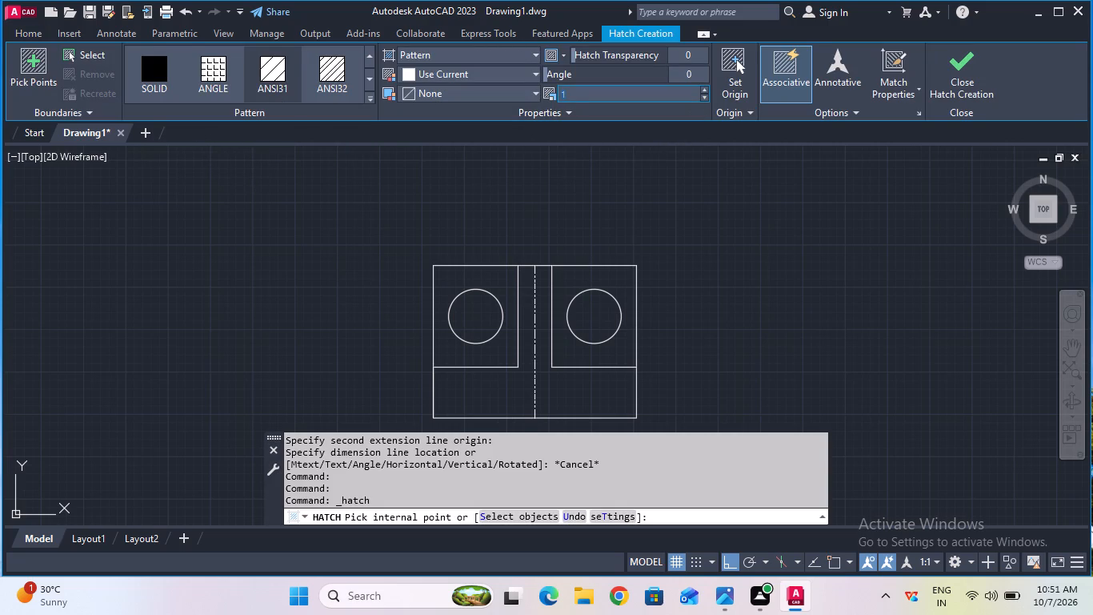
text(20)
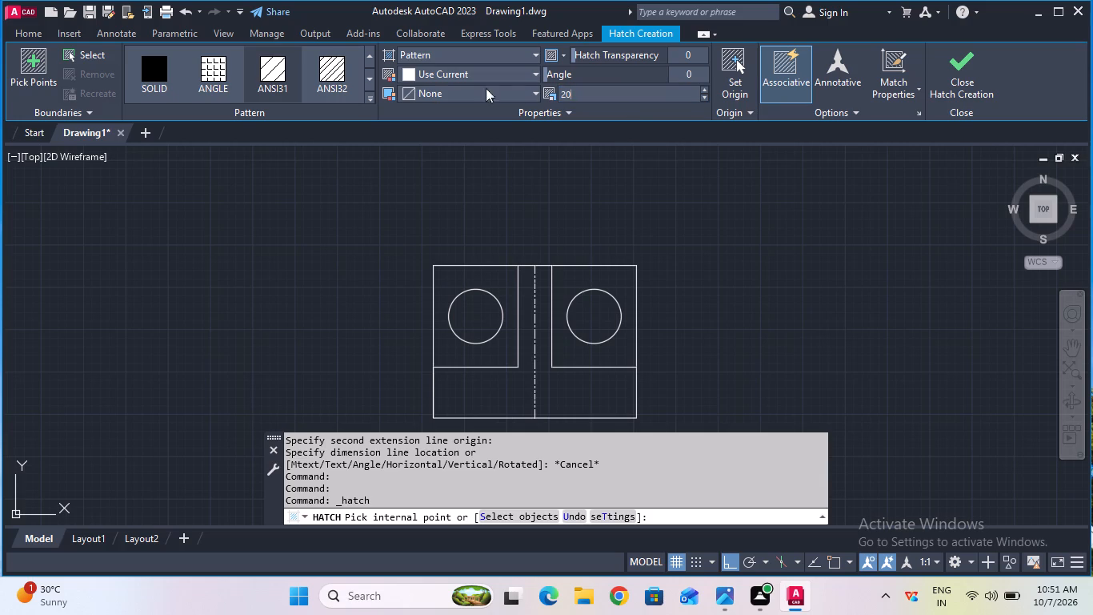
click(336, 82)
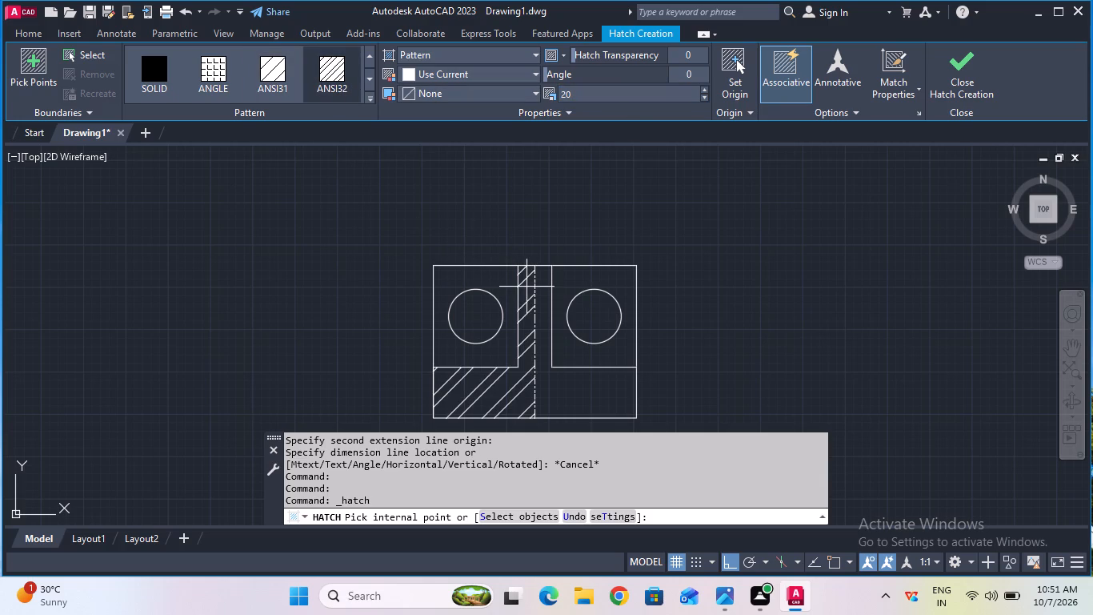
click(288, 79)
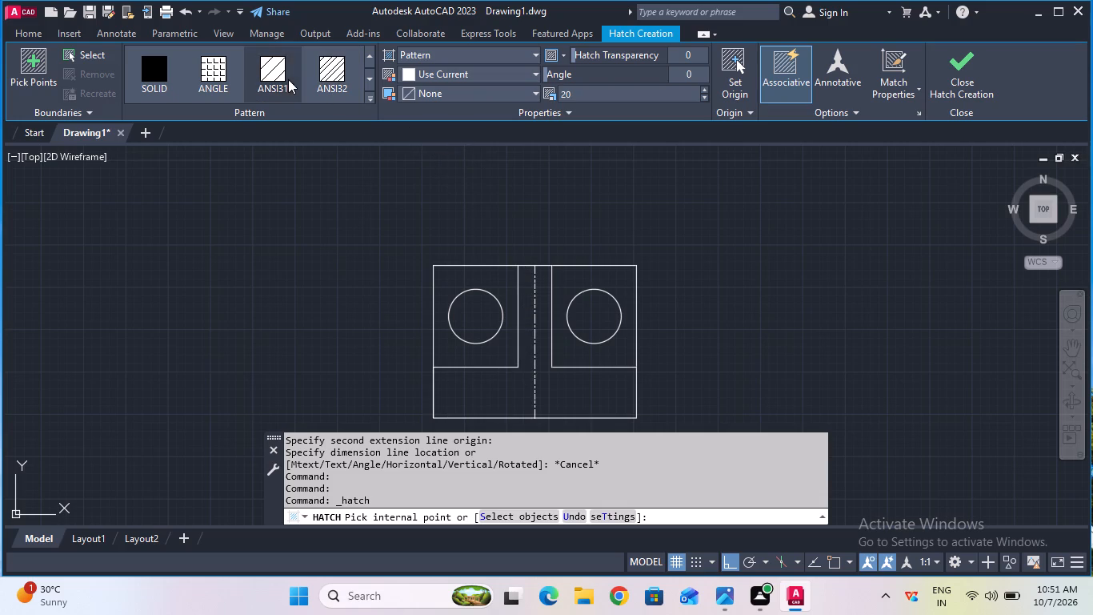
click(530, 280)
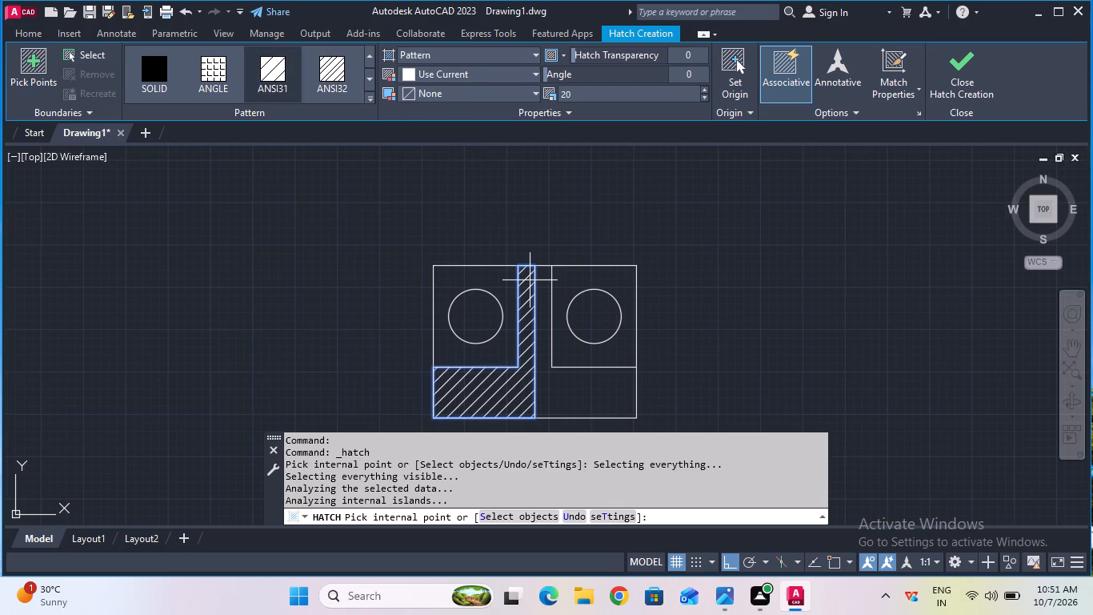
click(542, 284)
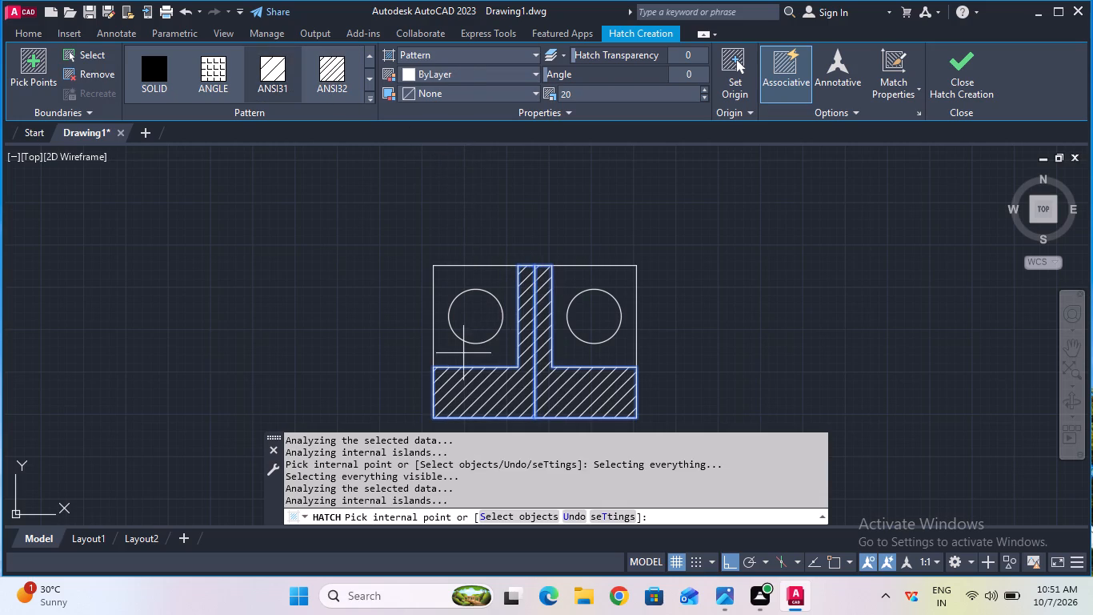
key(Escape)
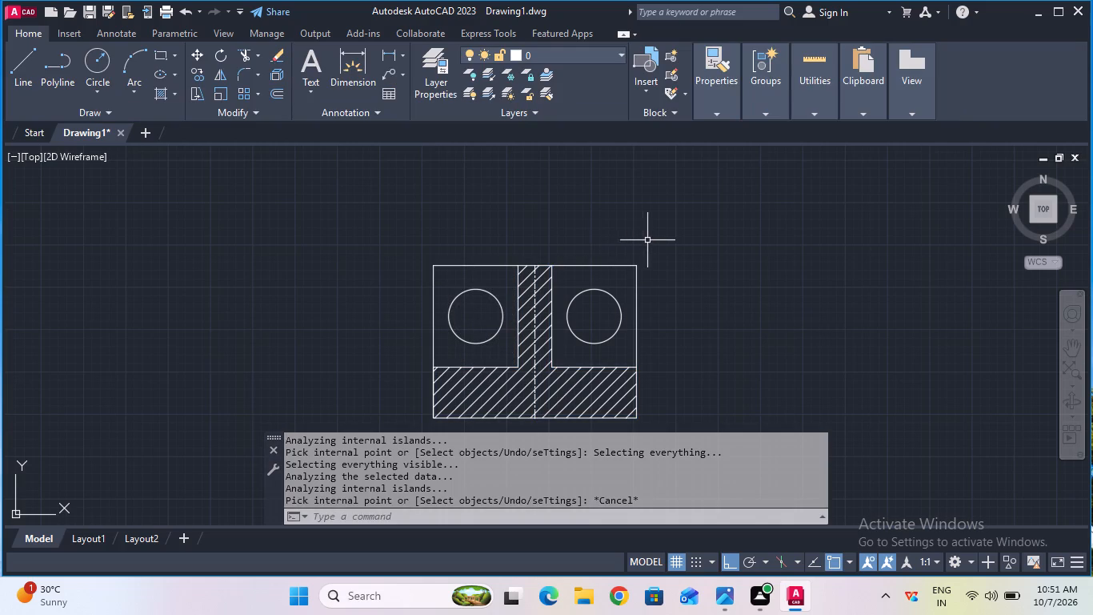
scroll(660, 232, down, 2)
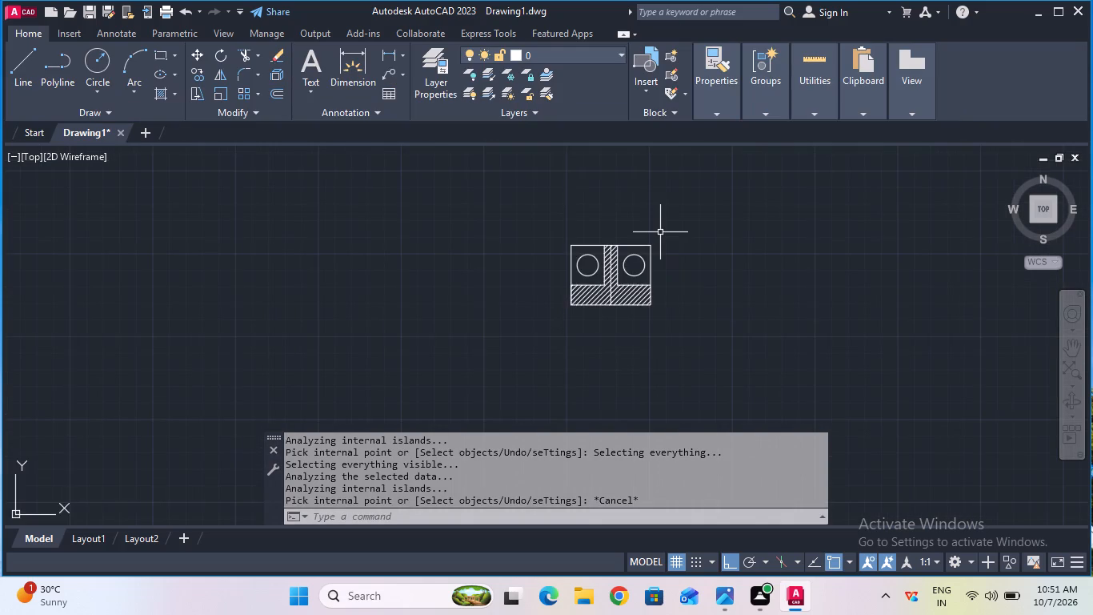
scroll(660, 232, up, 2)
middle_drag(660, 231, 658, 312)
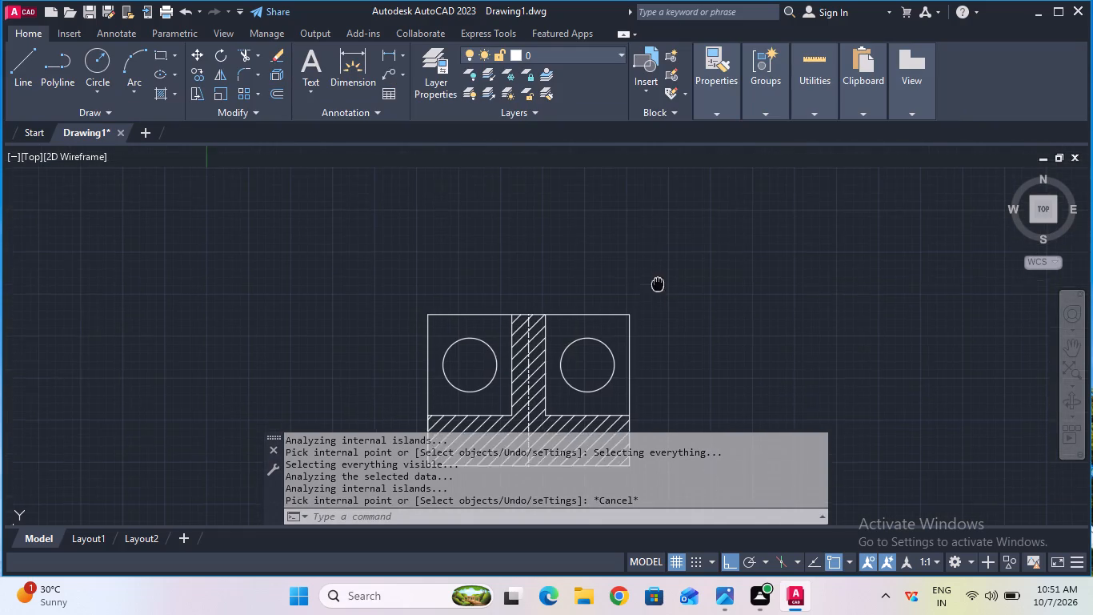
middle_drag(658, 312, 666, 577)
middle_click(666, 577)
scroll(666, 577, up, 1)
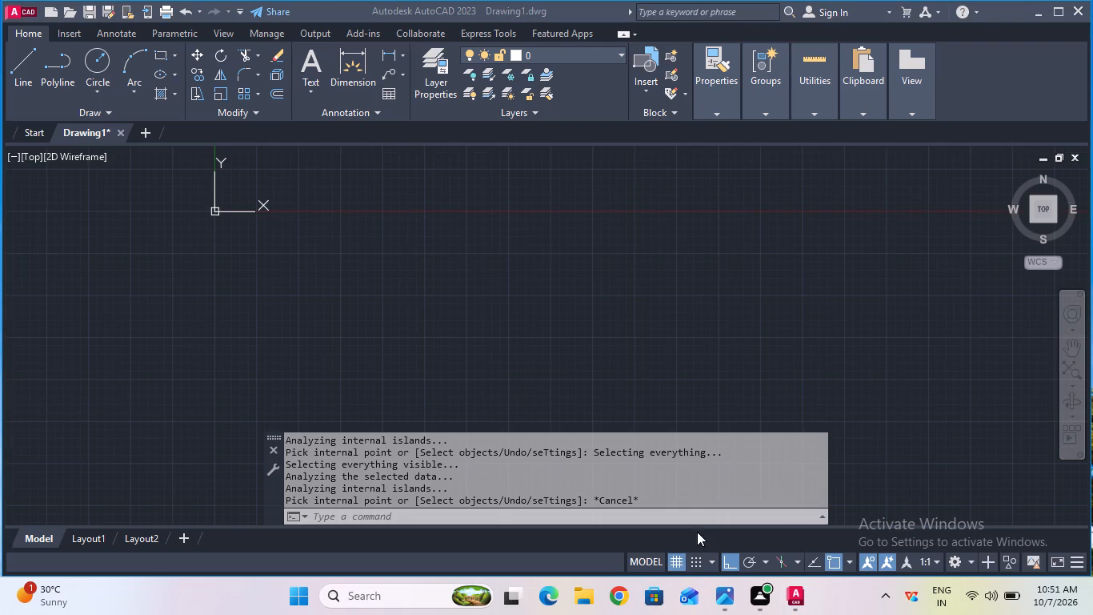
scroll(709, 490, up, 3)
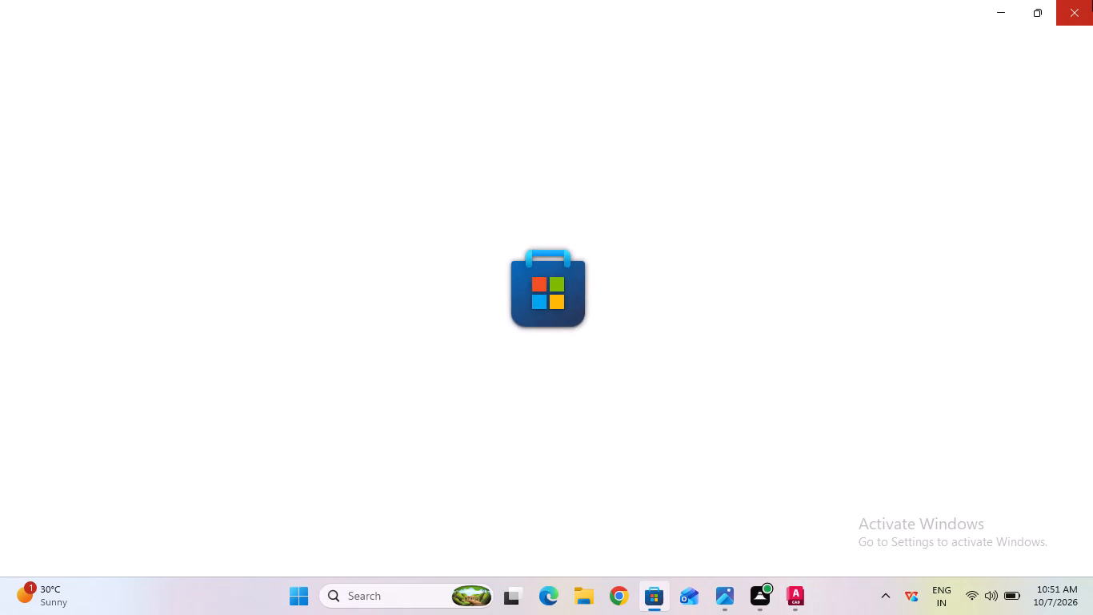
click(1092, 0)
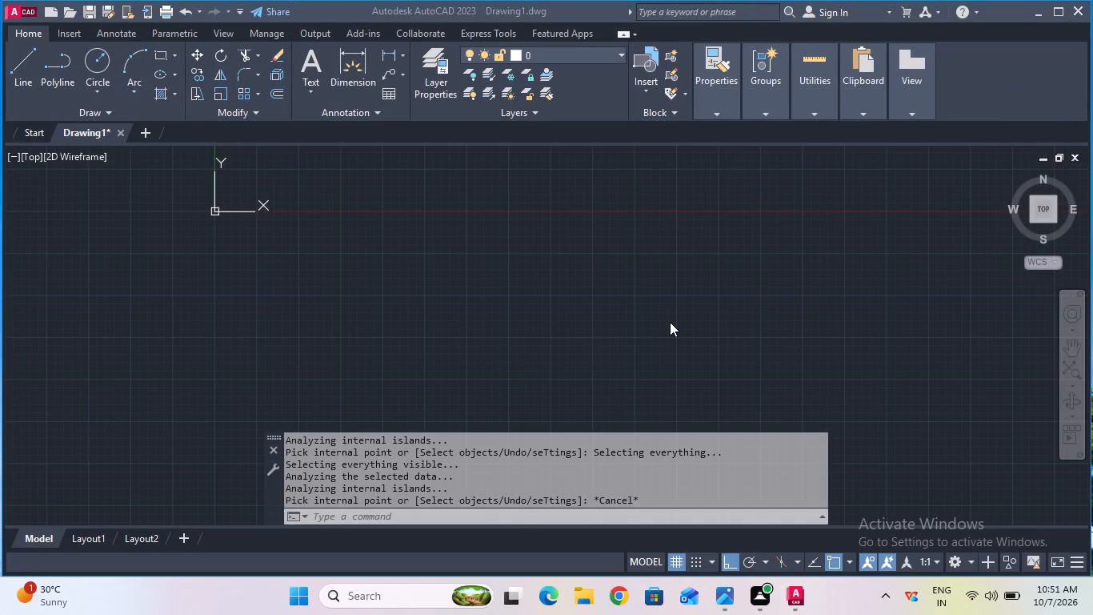
Move the whole section A-A view about 88 mm straight up, closer beneath the top view.
scroll(670, 322, down, 4)
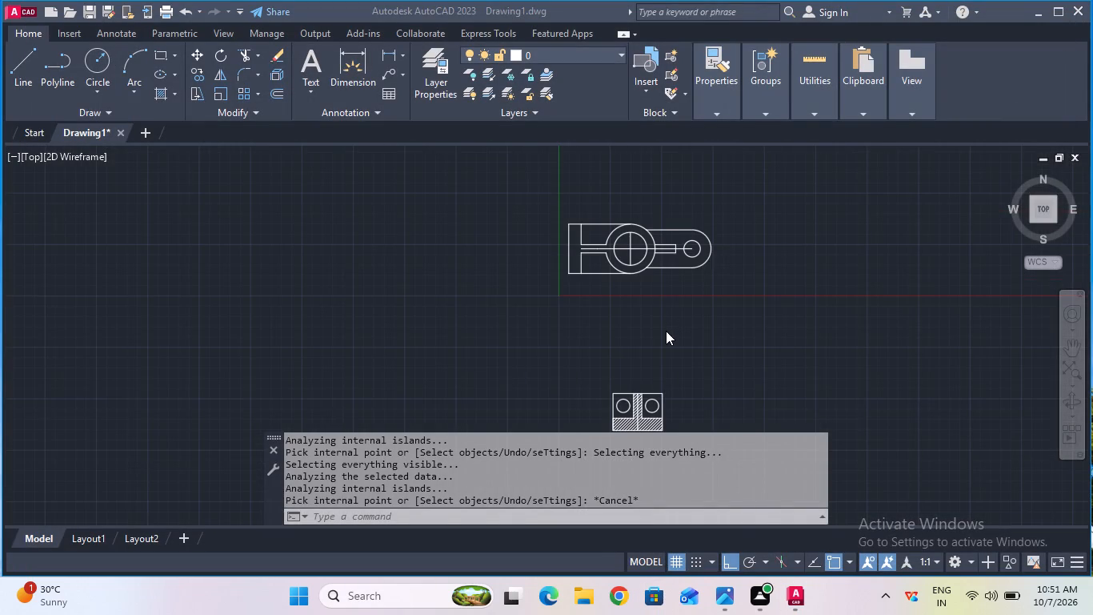
click(588, 349)
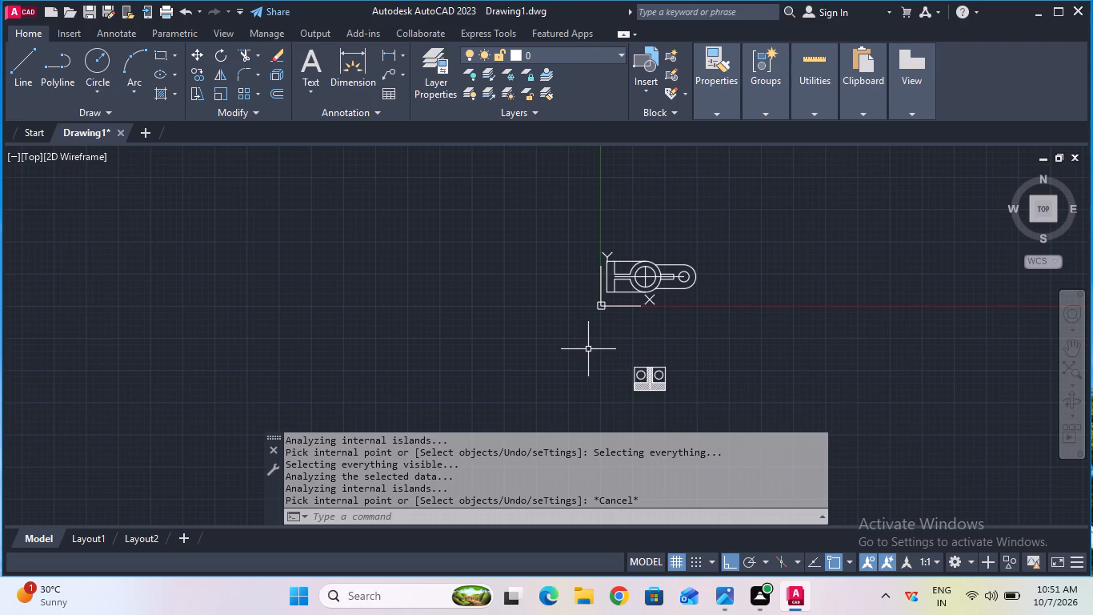
click(619, 338)
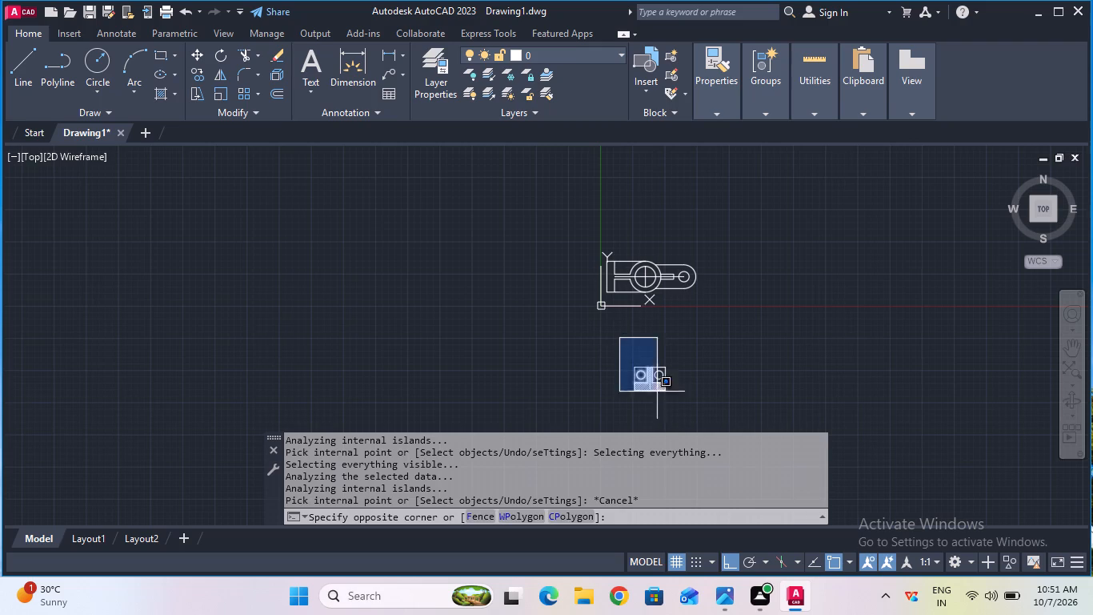
click(673, 412)
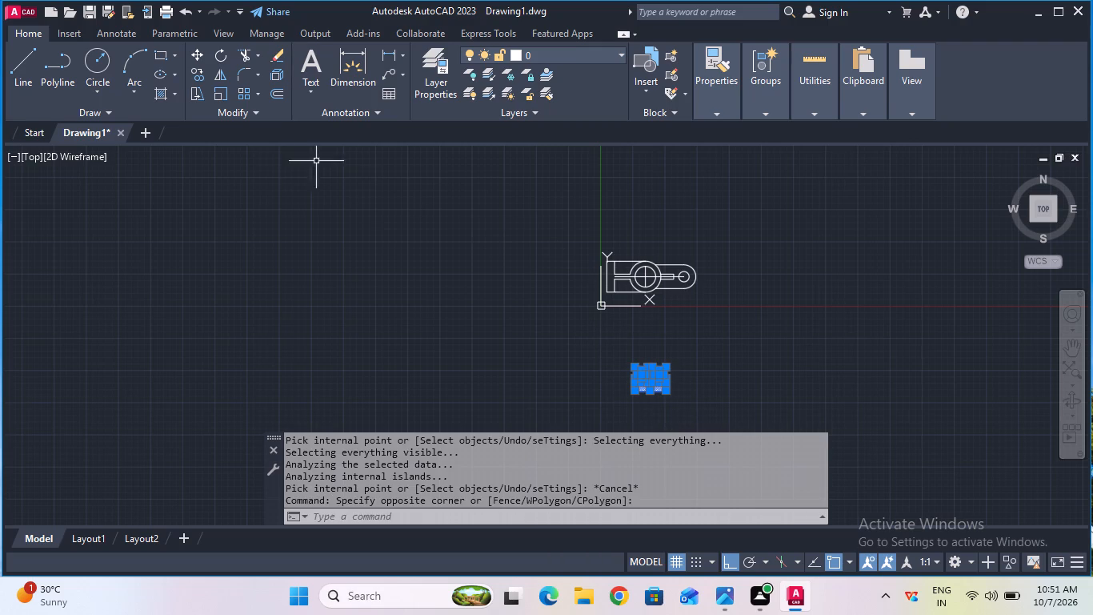
click(198, 50)
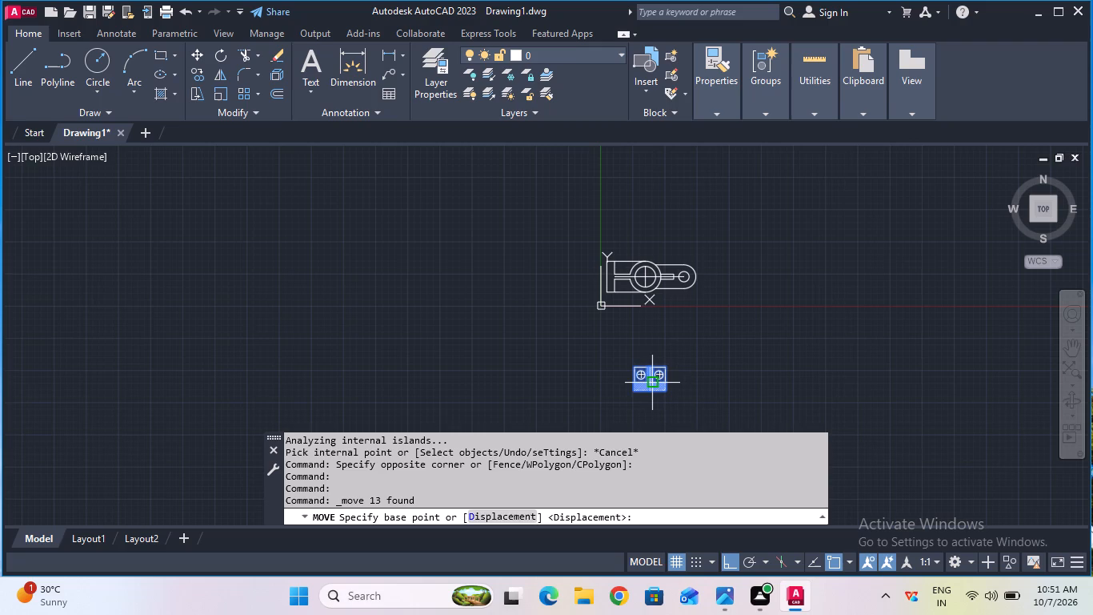
click(652, 380)
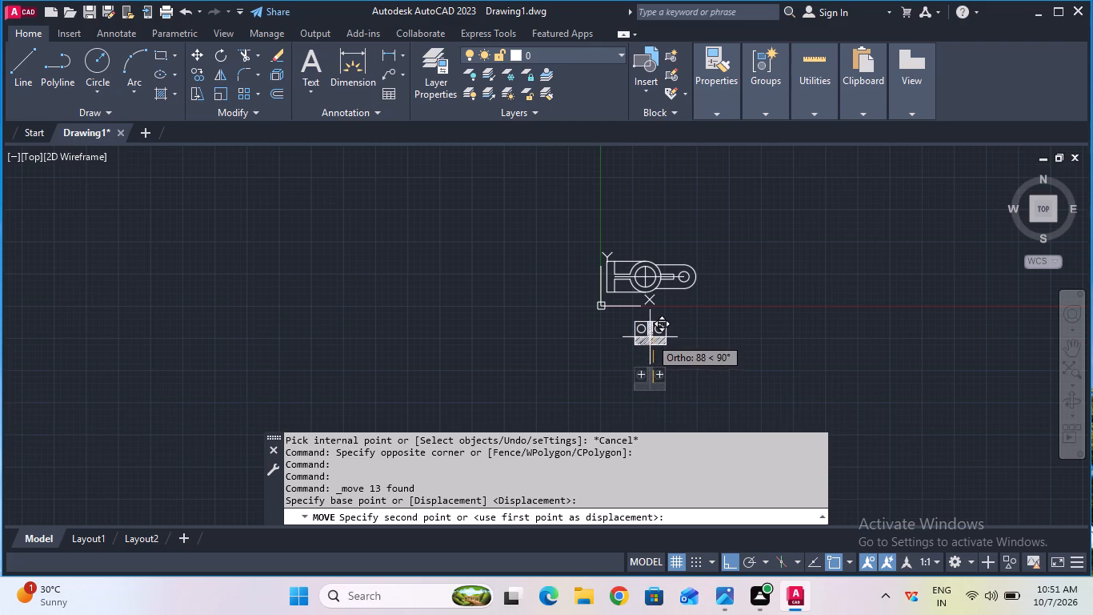
click(650, 337)
Draw a 45 mm vertical line in the empty space to the right of section A-A as the front view's left edge.
scroll(669, 355, up, 2)
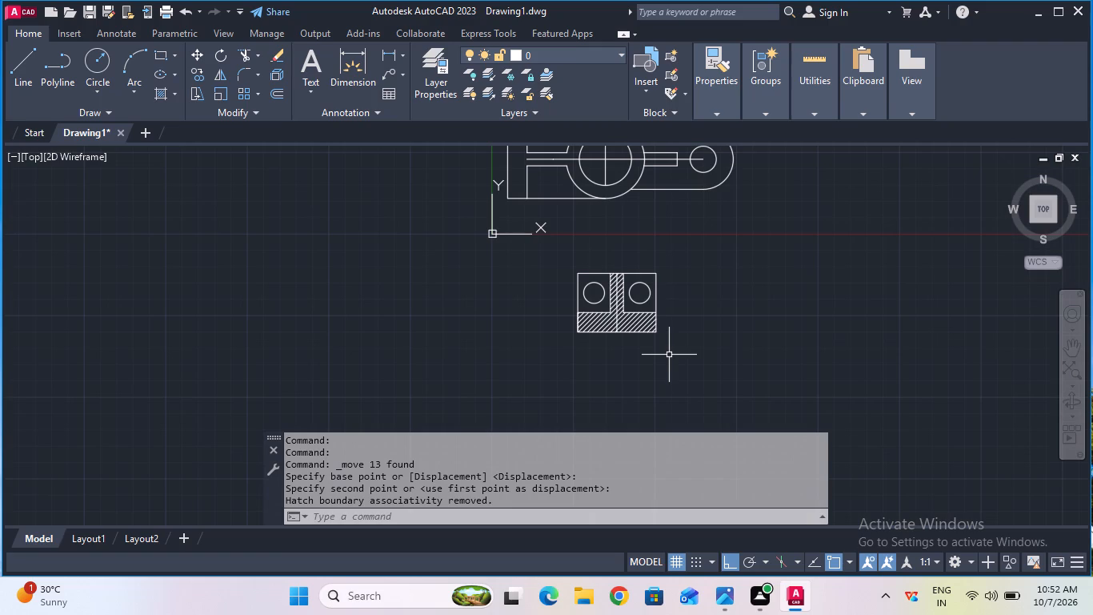
click(27, 68)
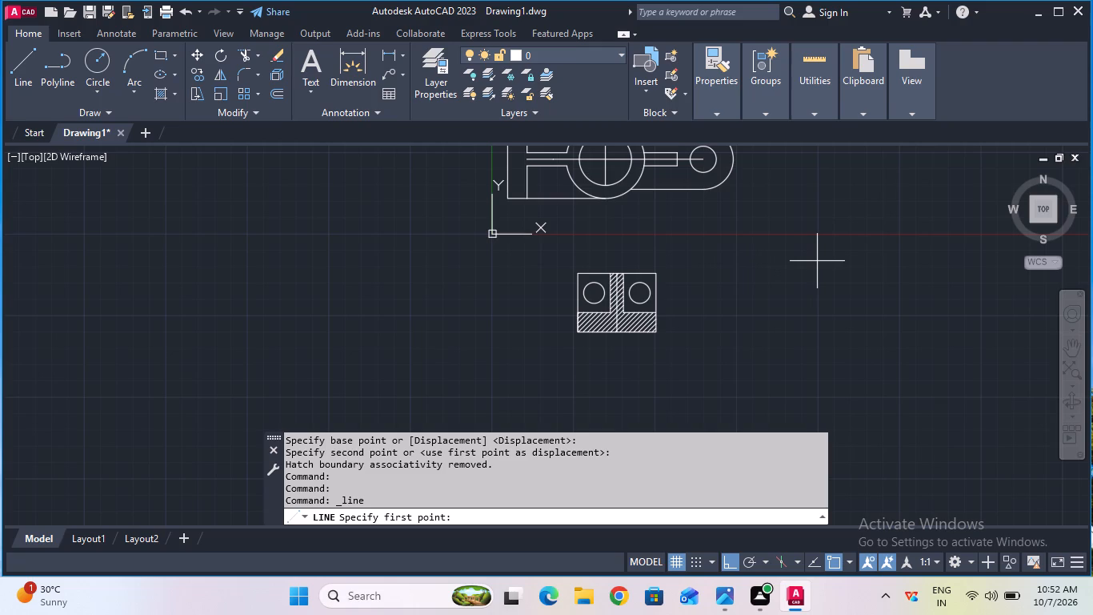
click(817, 261)
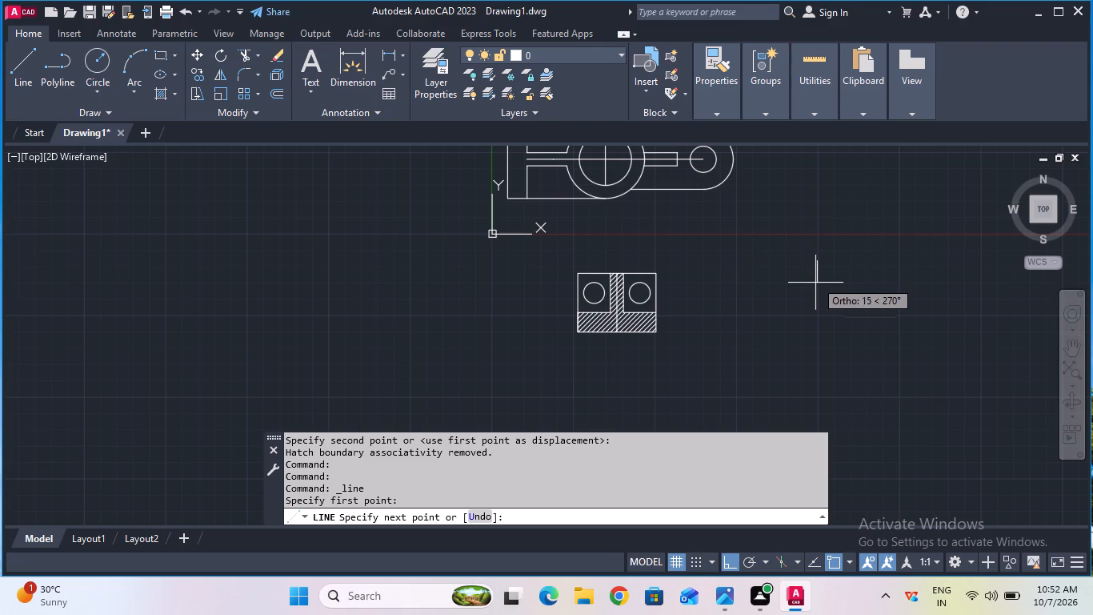
text(45)
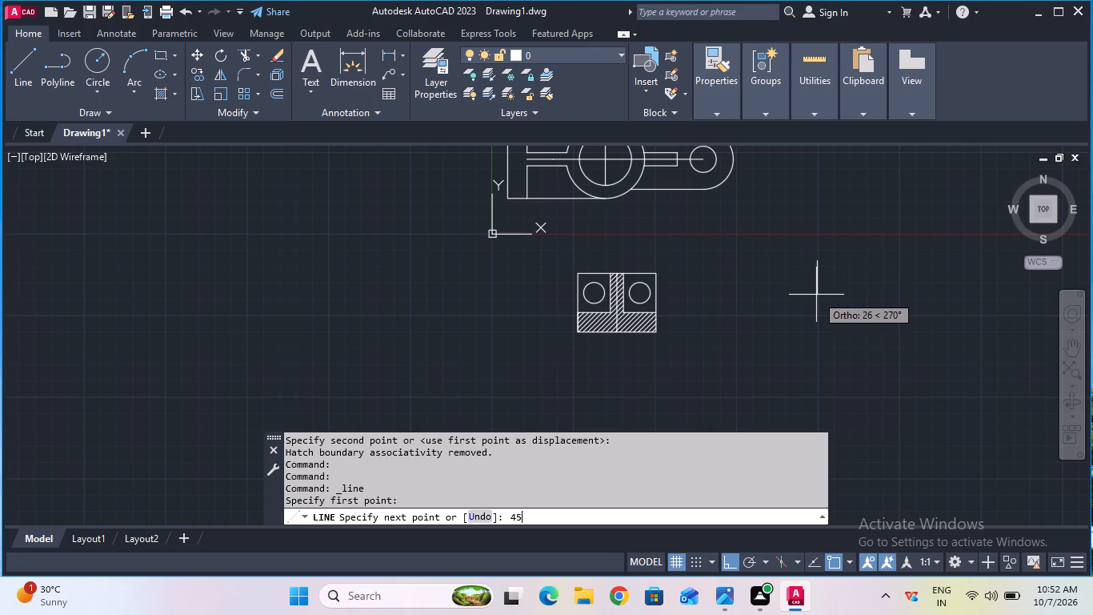
key(Return)
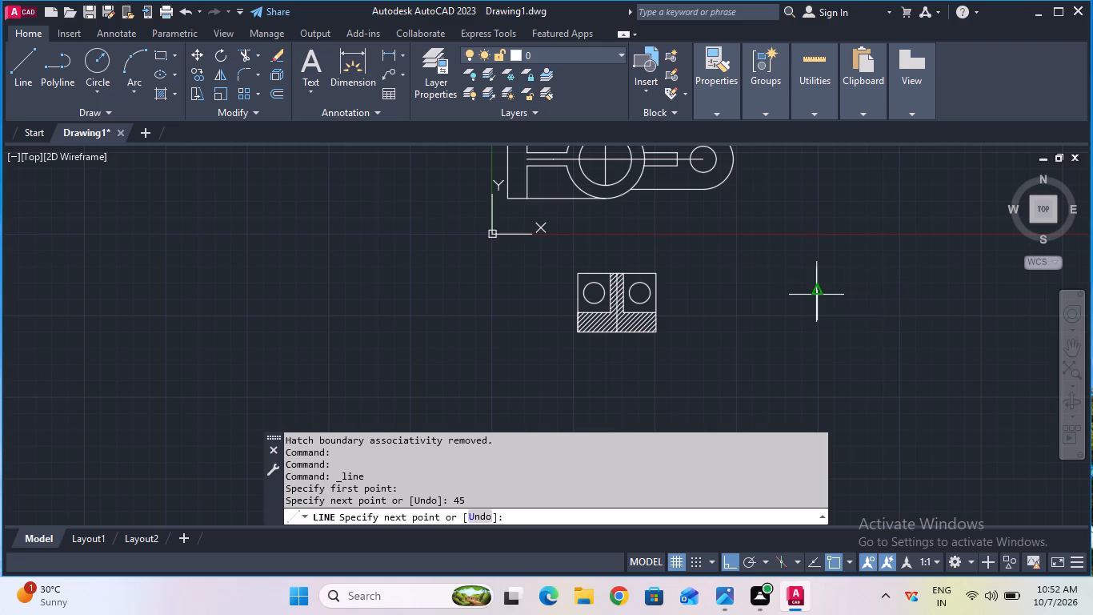
key(Escape)
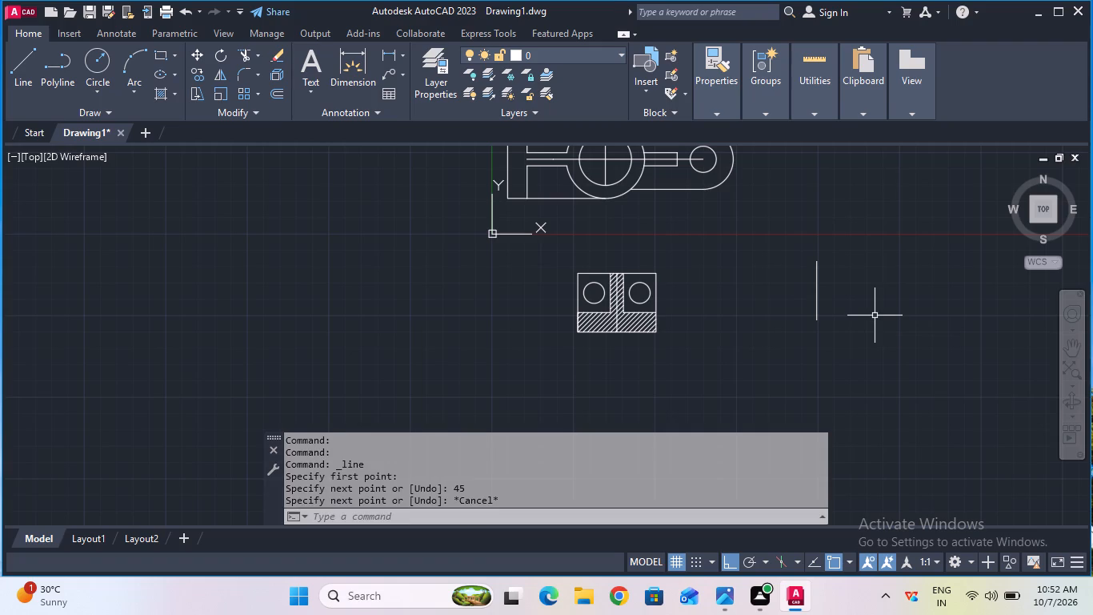
Following the reference image, draw connected lines from the 45 mm line's upper end, 15 mm to the right and 30 mm down.
click(714, 599)
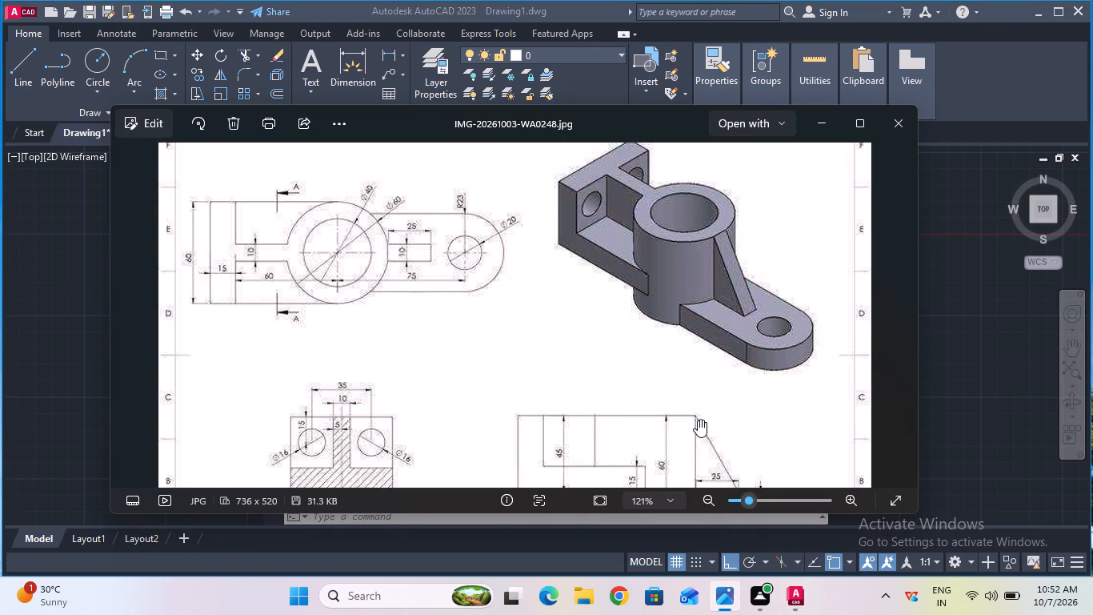
middle_drag(698, 420, 722, 334)
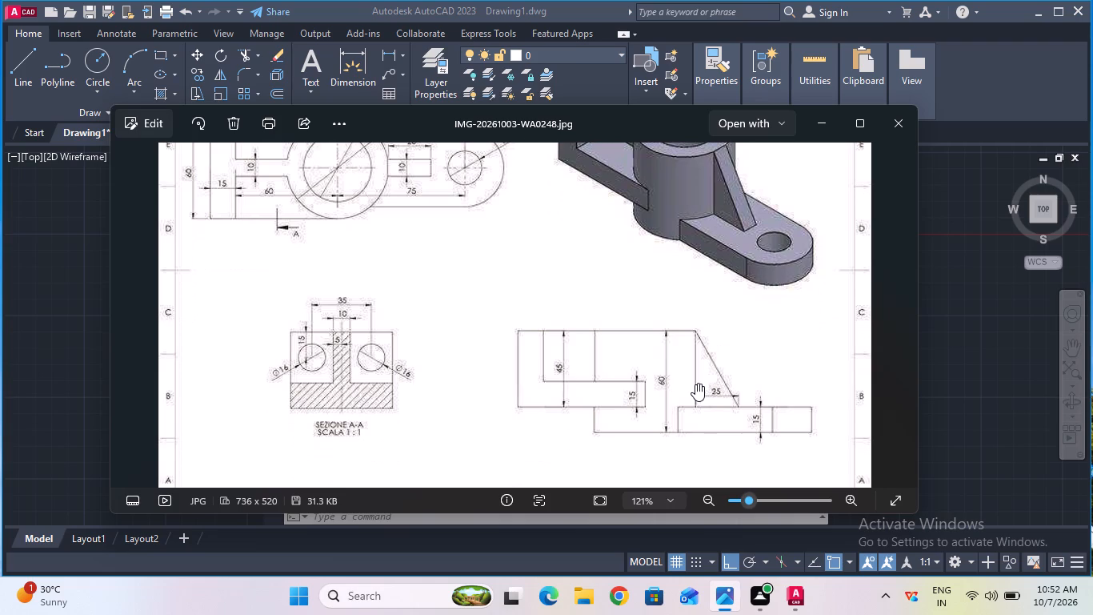
click(785, 589)
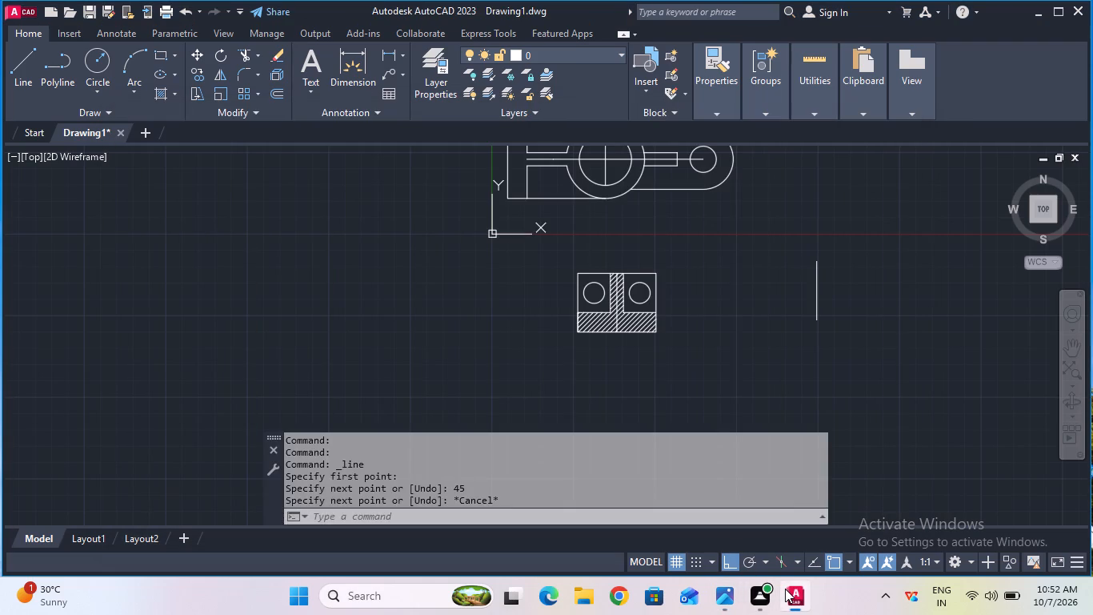
click(31, 79)
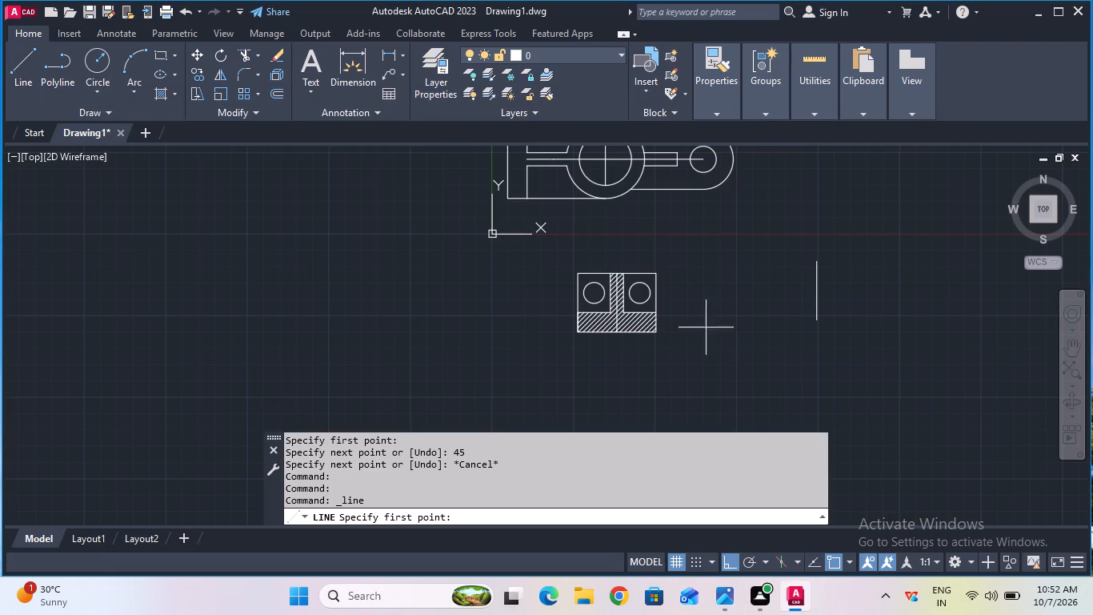
click(819, 263)
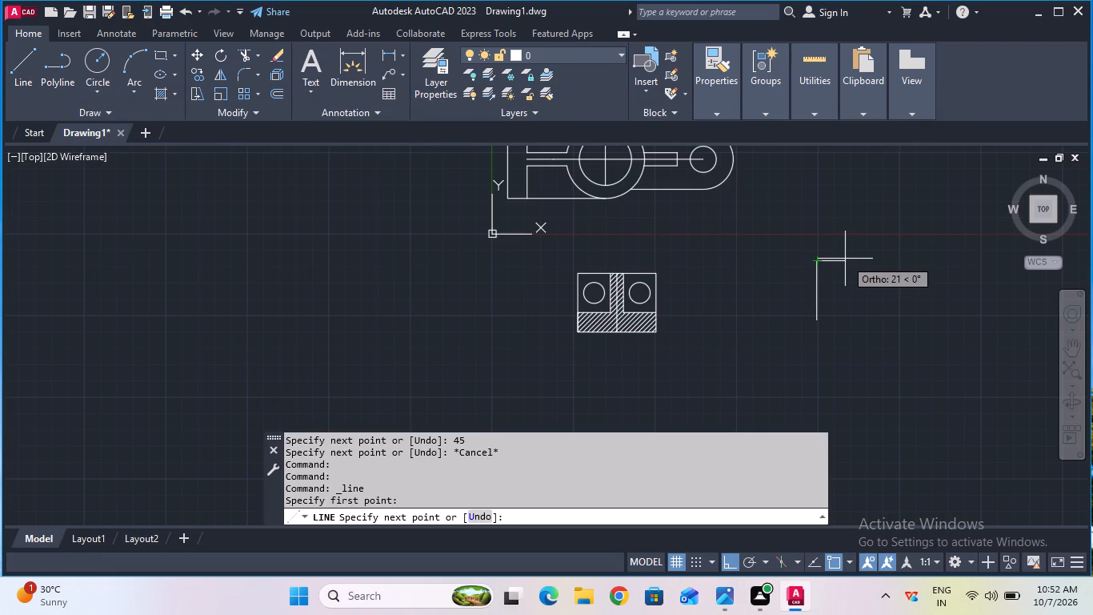
text(15)
key(Return)
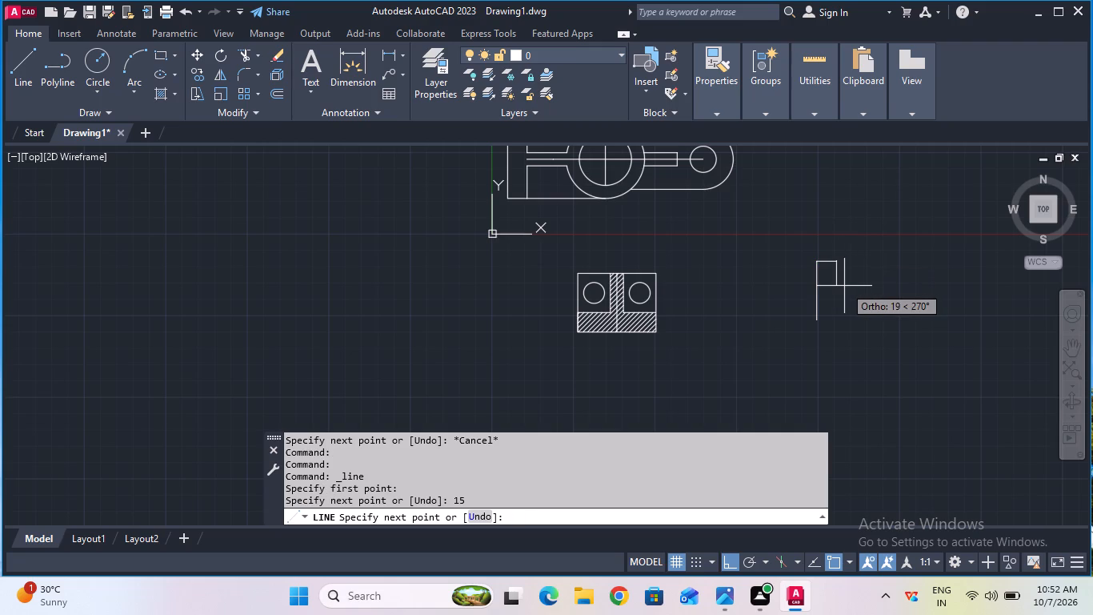
key(3)
key(0)
key(Return)
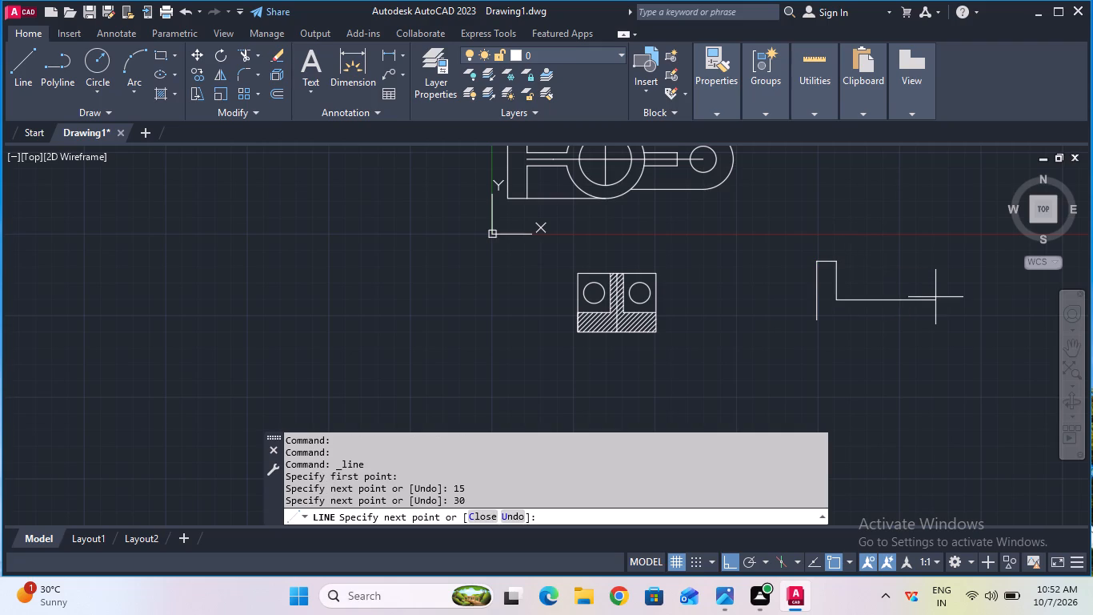
key(Escape)
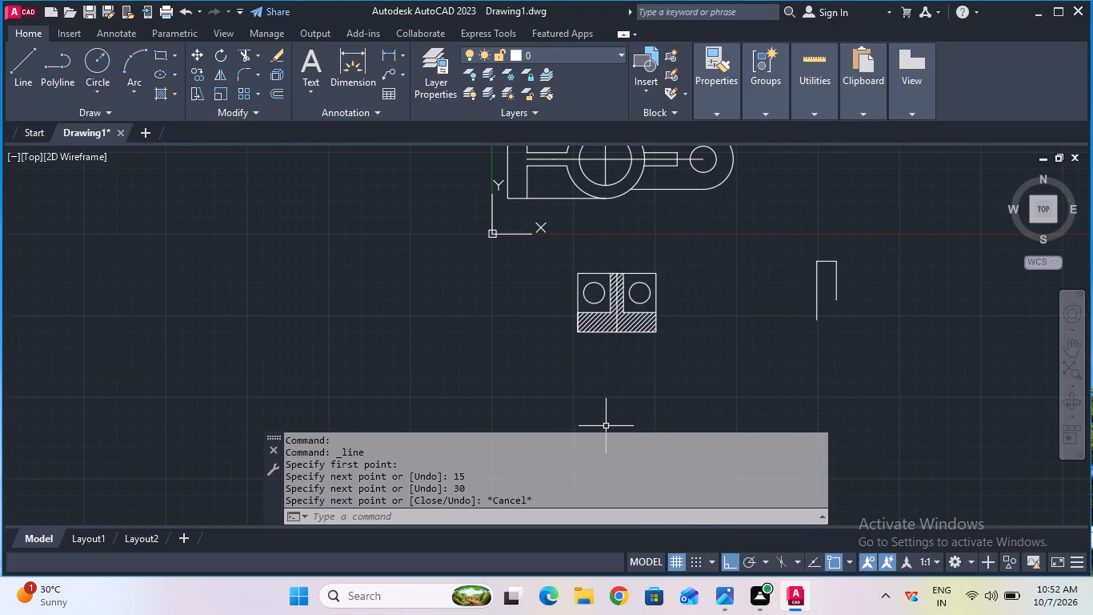
Following the reference image, close the L-shaped outline with lines 60 mm right from the lower-left corner, 15 mm up, and back to the 30 mm line's end.
click(731, 599)
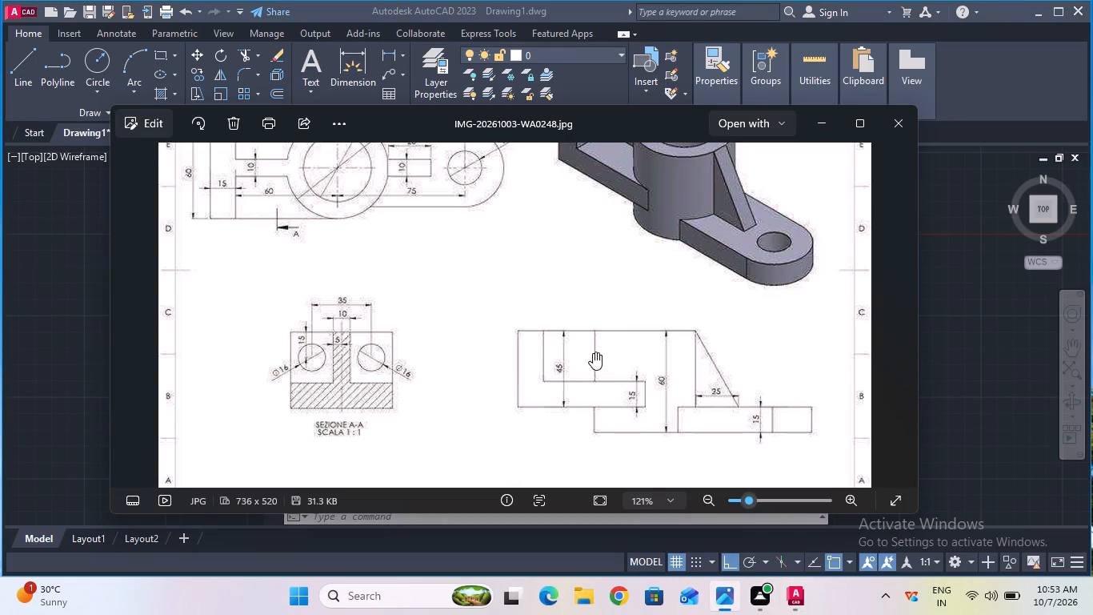
scroll(559, 283, down, 2)
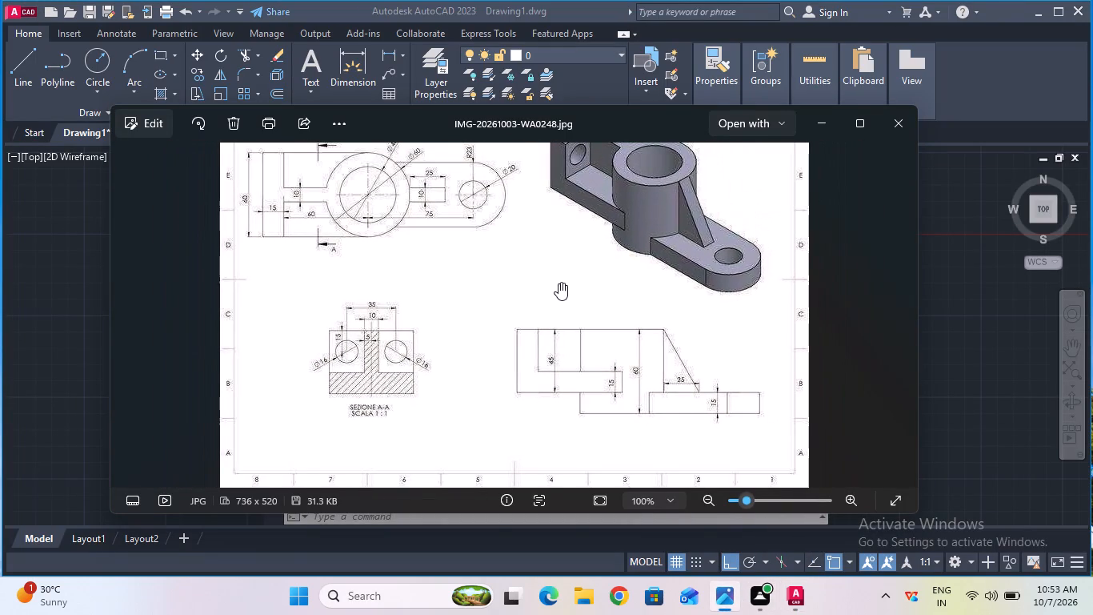
scroll(559, 283, up, 1)
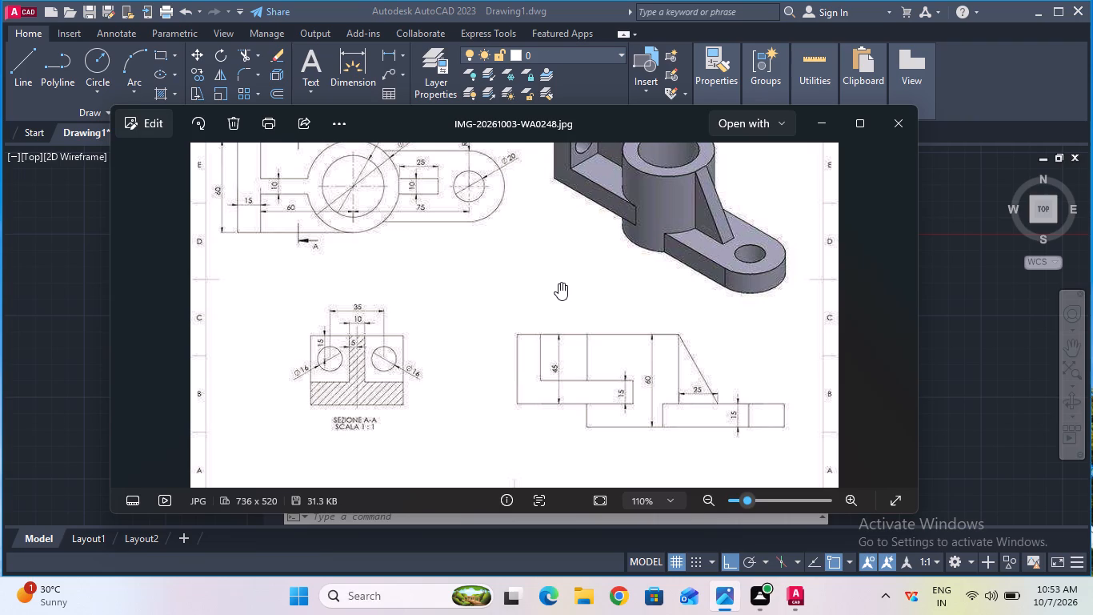
click(794, 609)
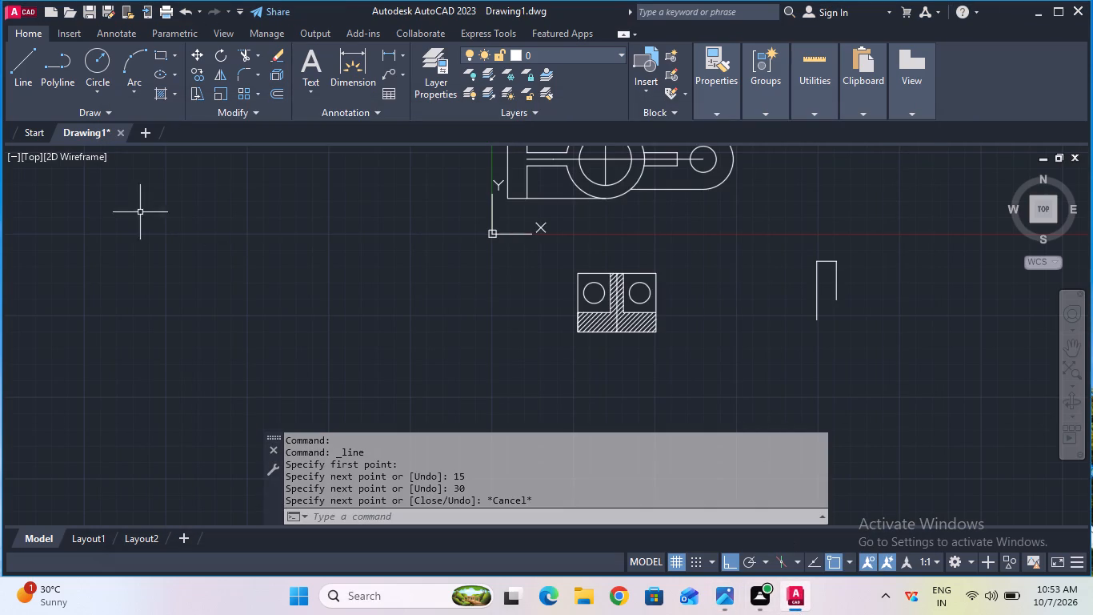
click(27, 81)
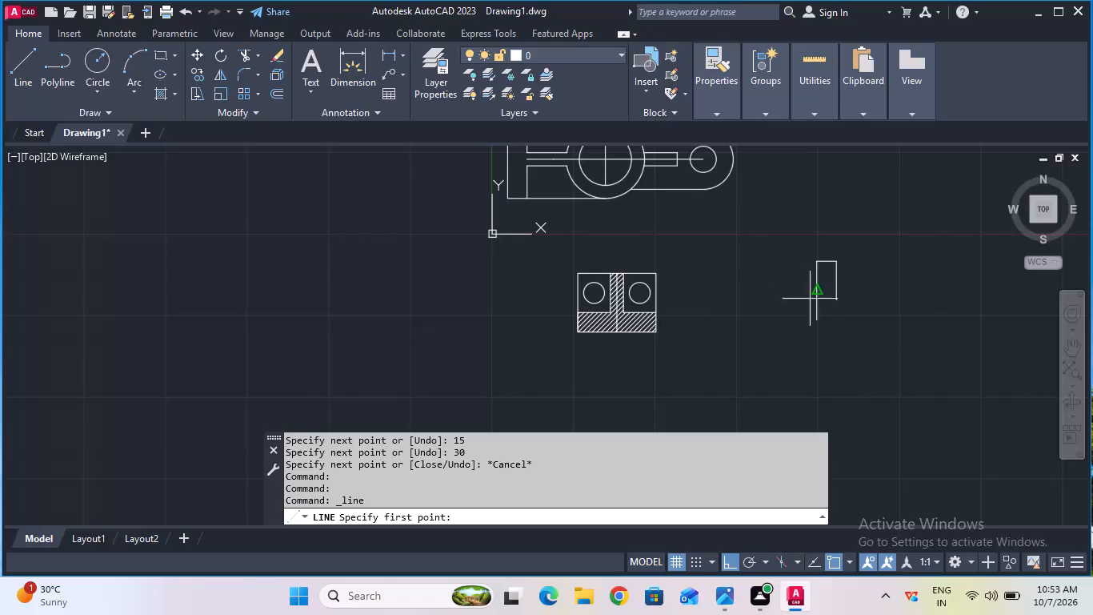
click(819, 318)
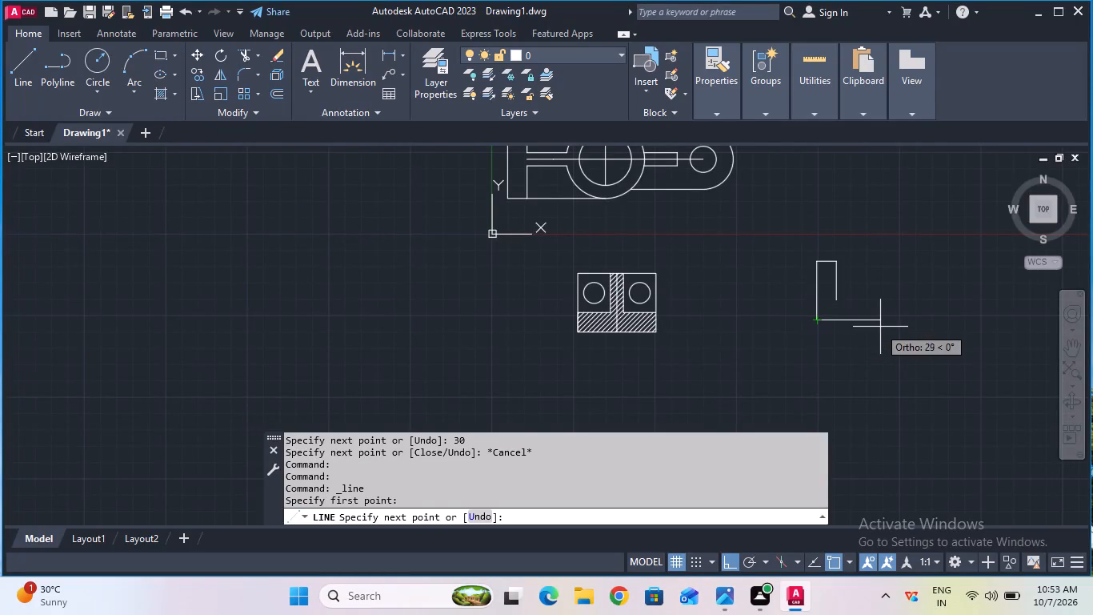
key(6)
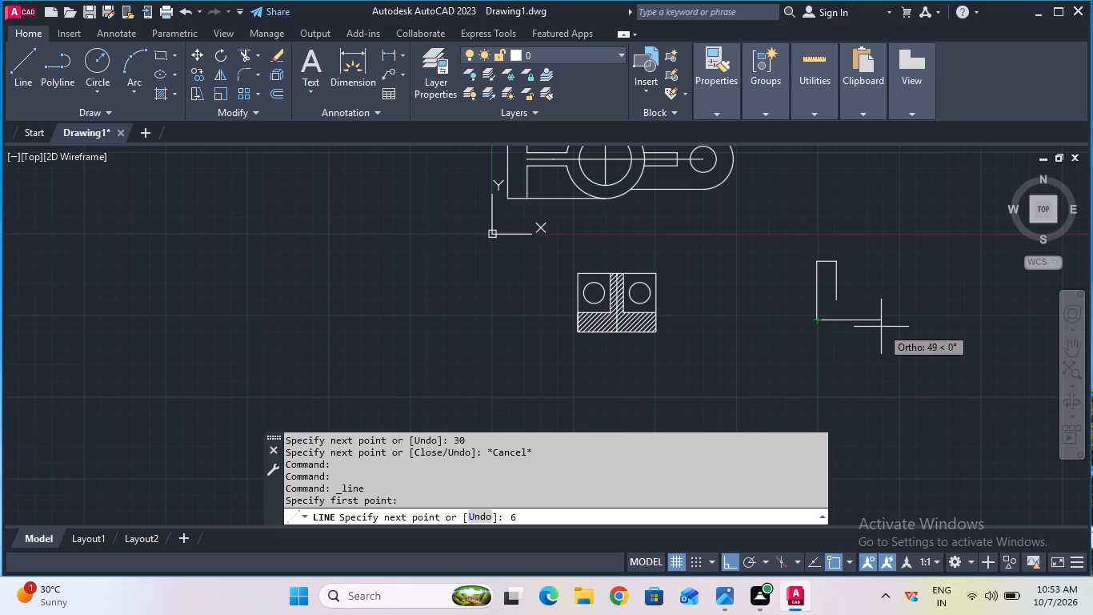
key(0)
key(Return)
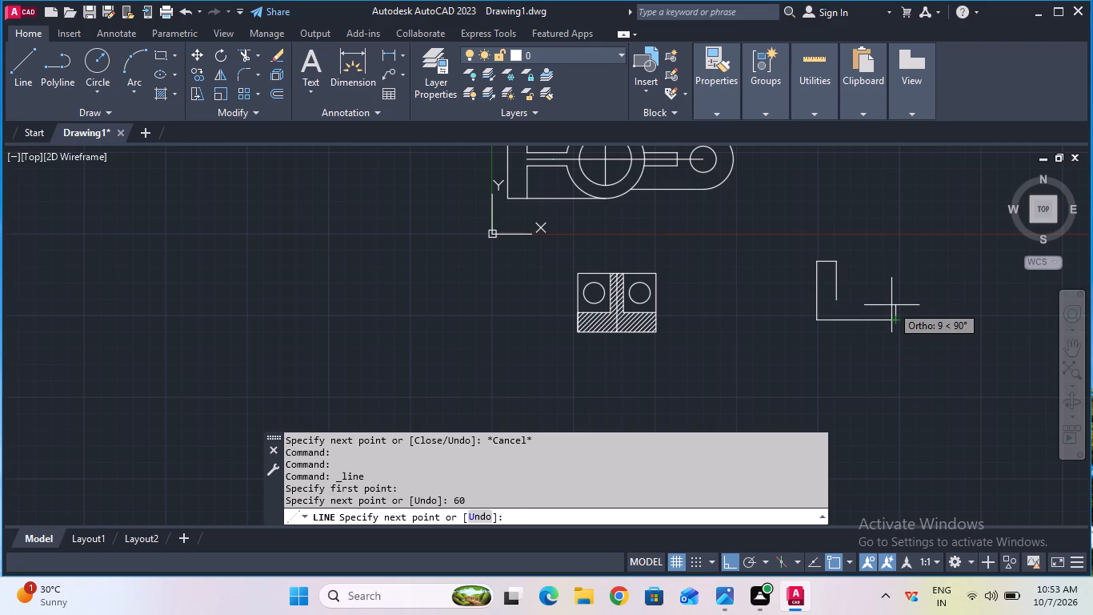
text(15)
key(Return)
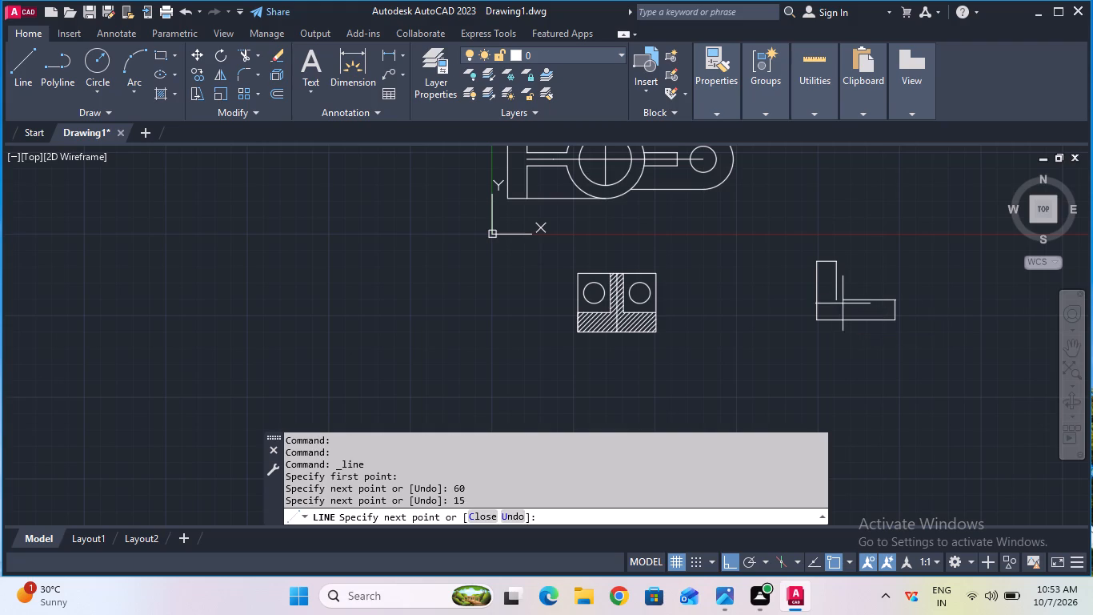
click(837, 299)
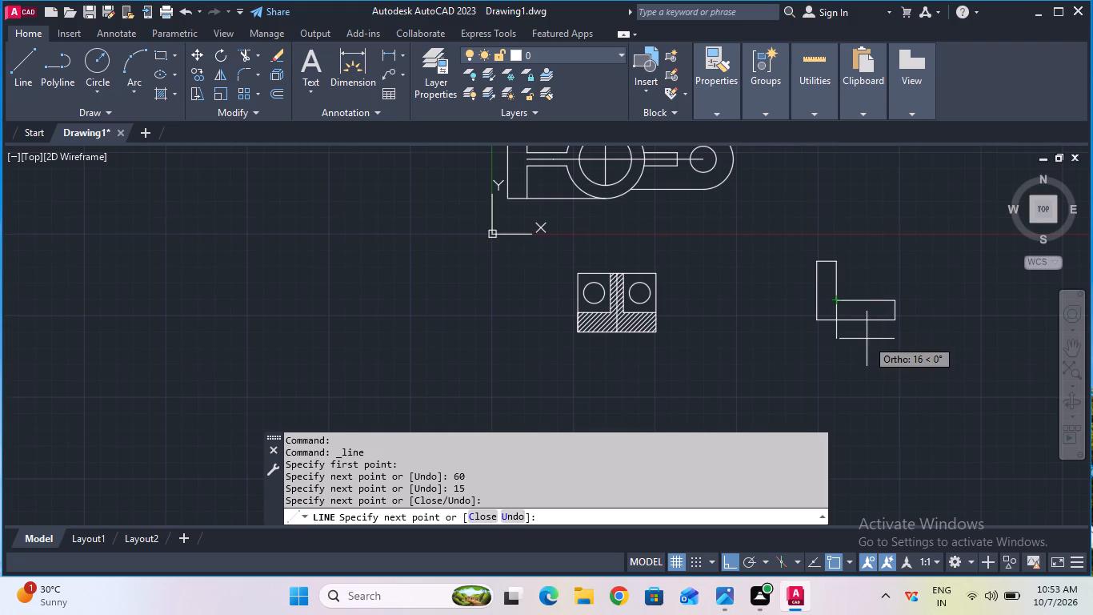
key(Escape)
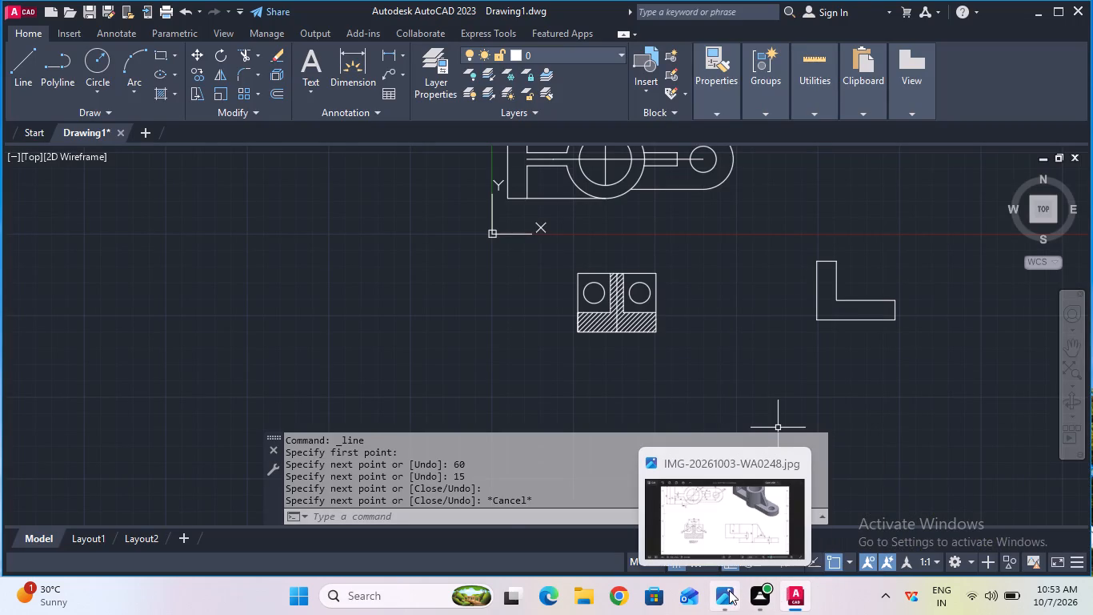
After checking the reference image, set the linetype to CENTER and draw a 30 mm vertical line up from the L-shape's right-hand upper corner.
click(743, 543)
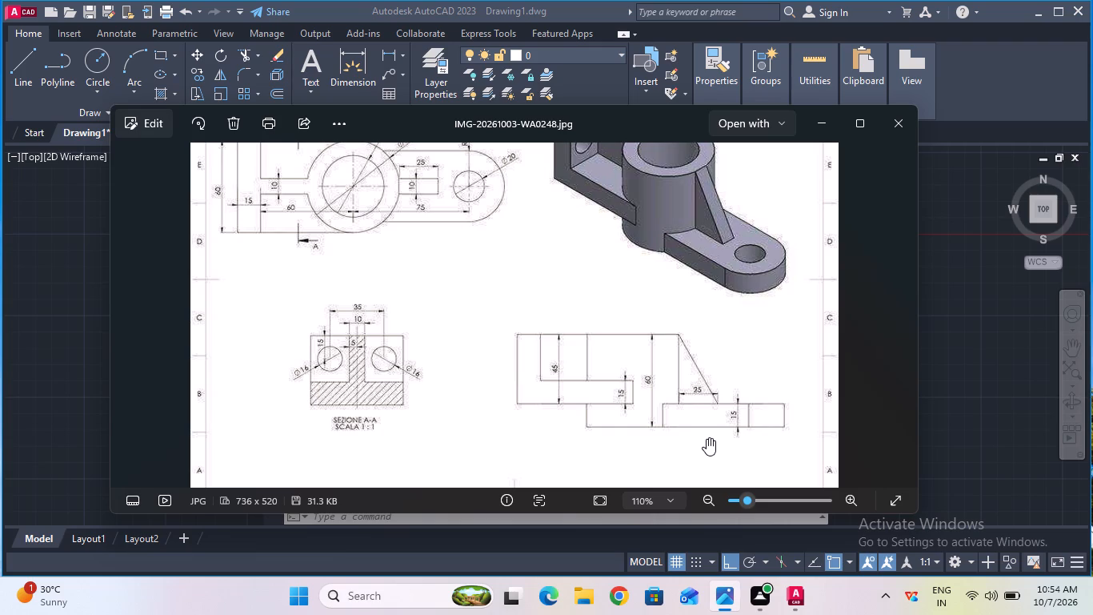
scroll(713, 418, up, 2)
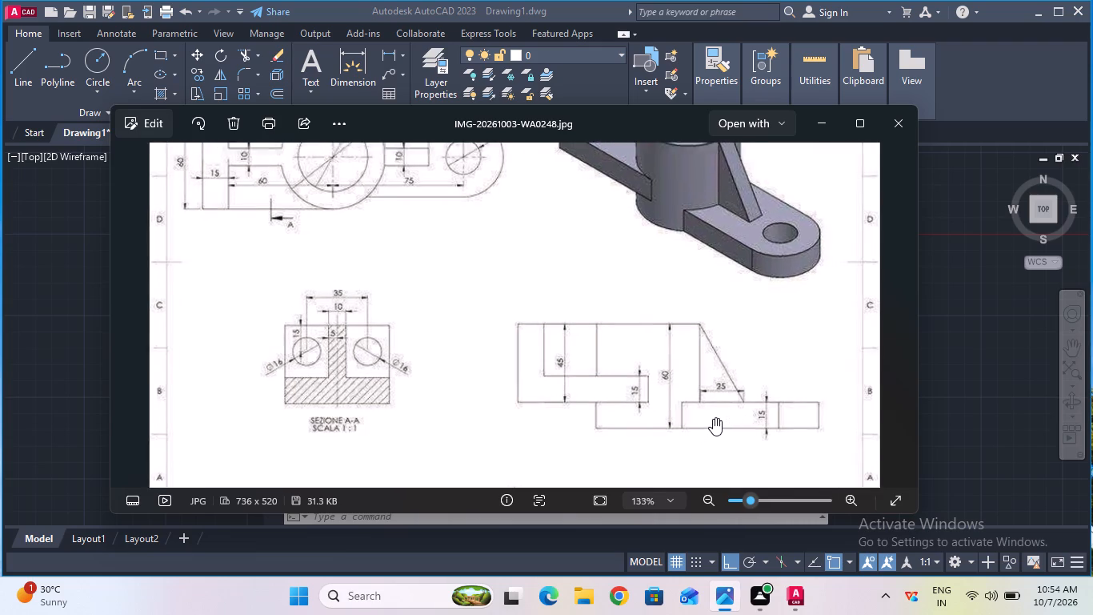
scroll(713, 418, down, 4)
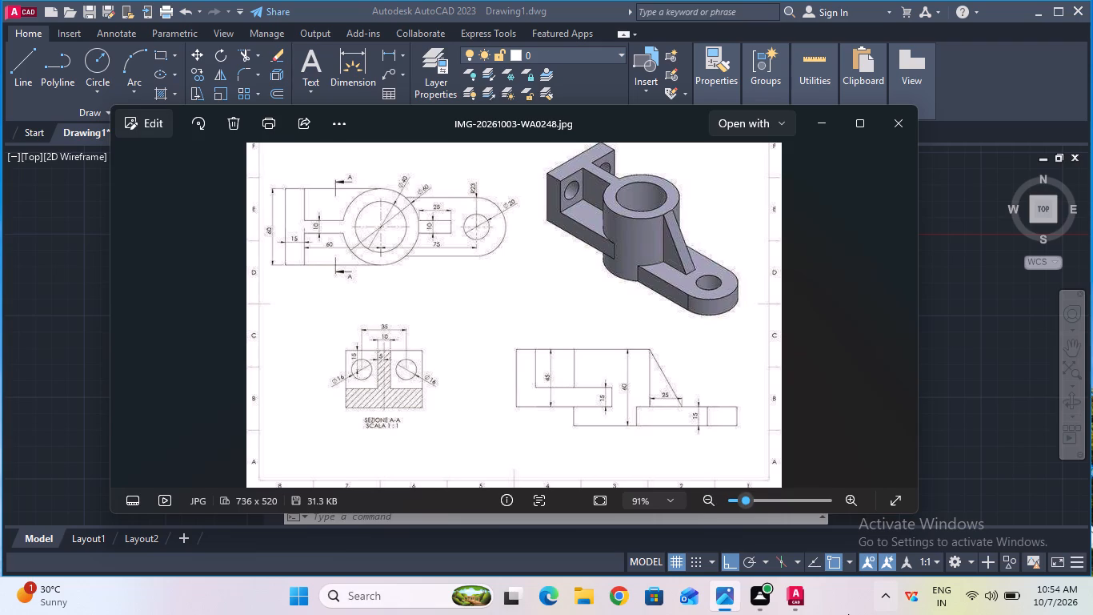
click(796, 598)
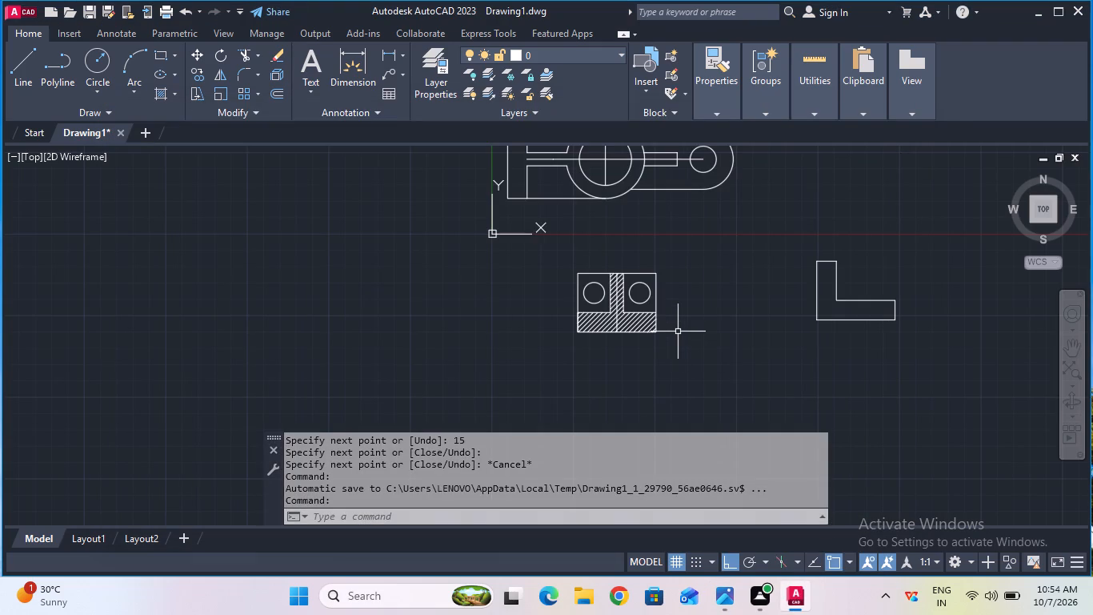
scroll(912, 341, up, 1)
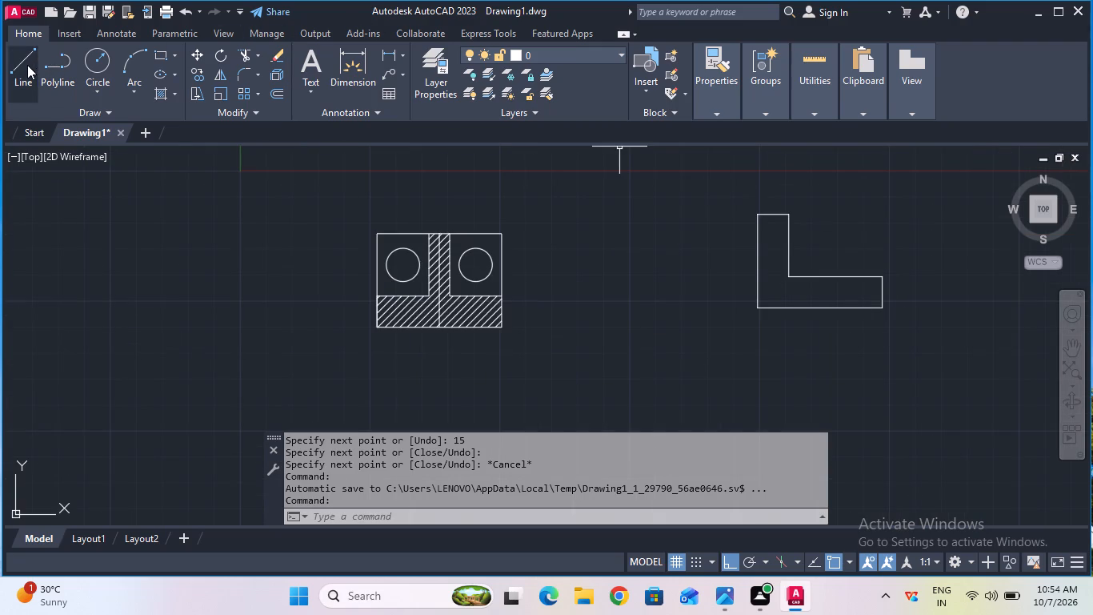
click(716, 108)
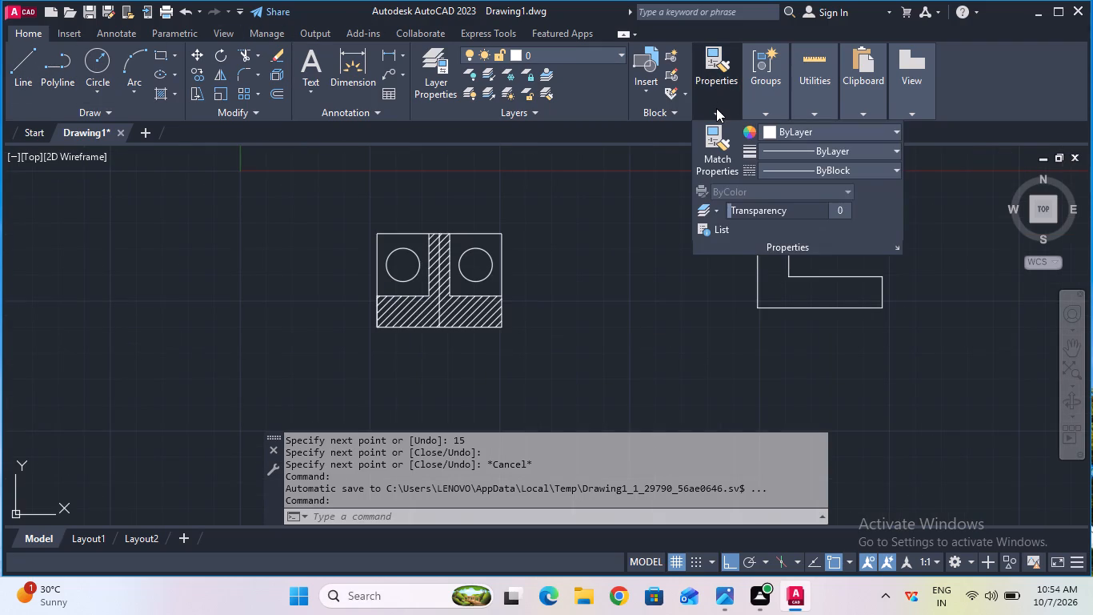
click(771, 166)
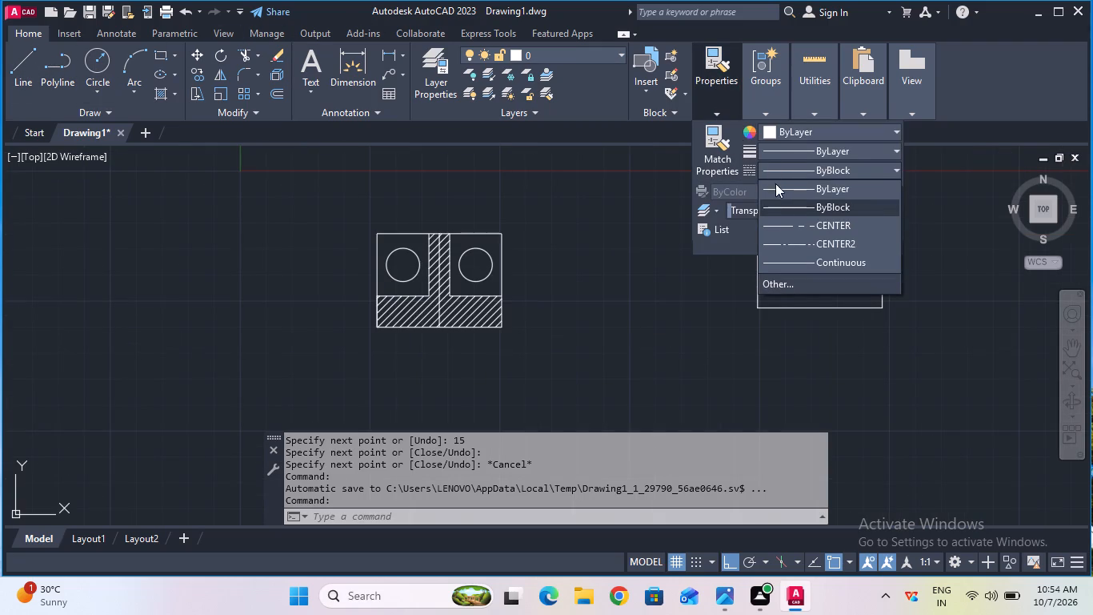
click(789, 225)
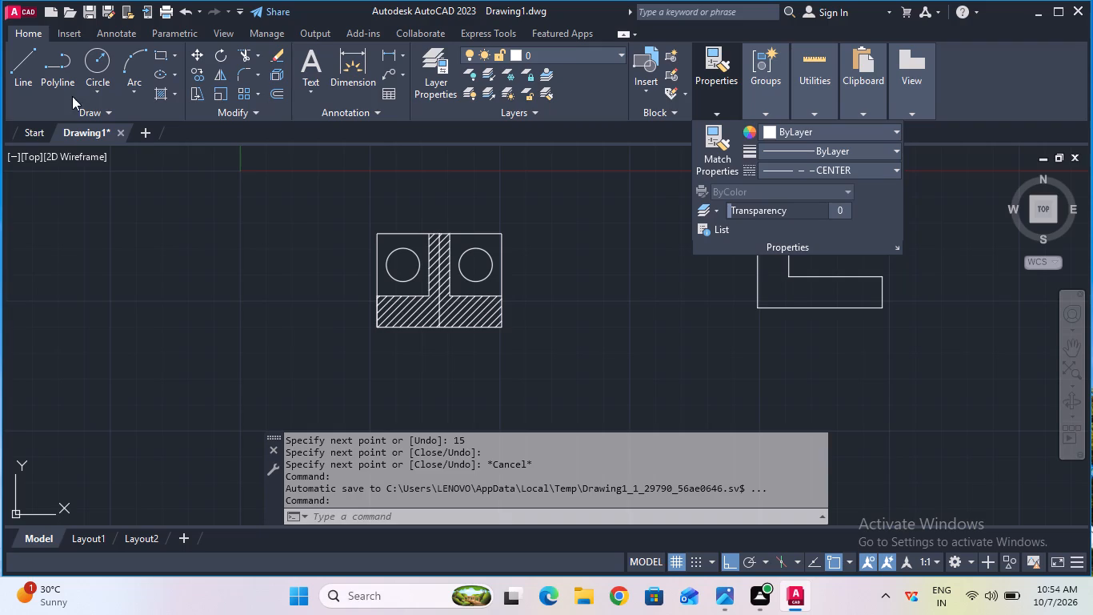
click(33, 77)
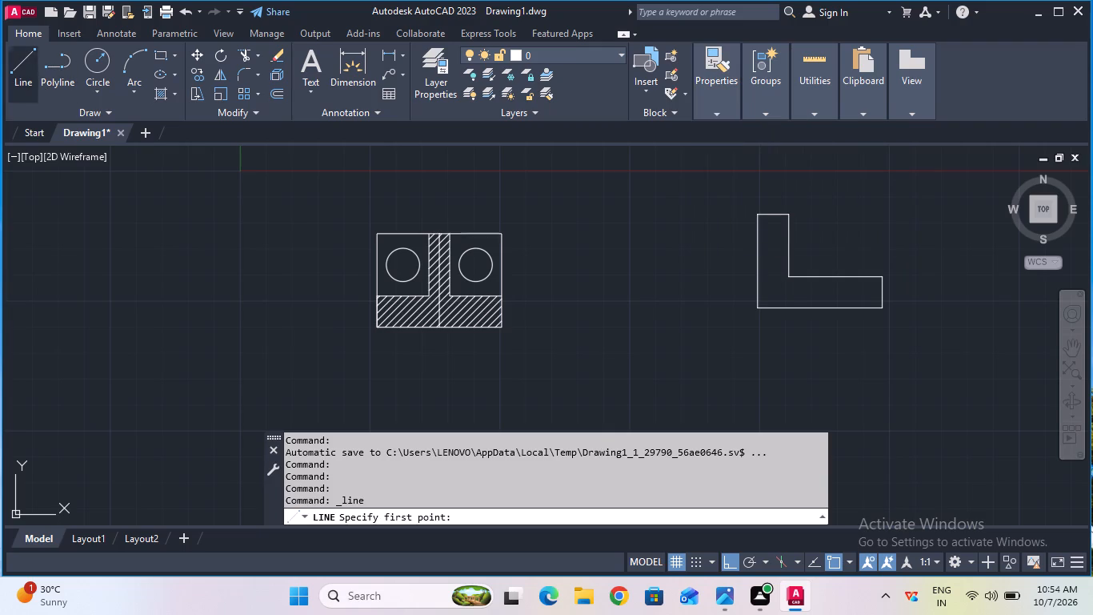
click(887, 276)
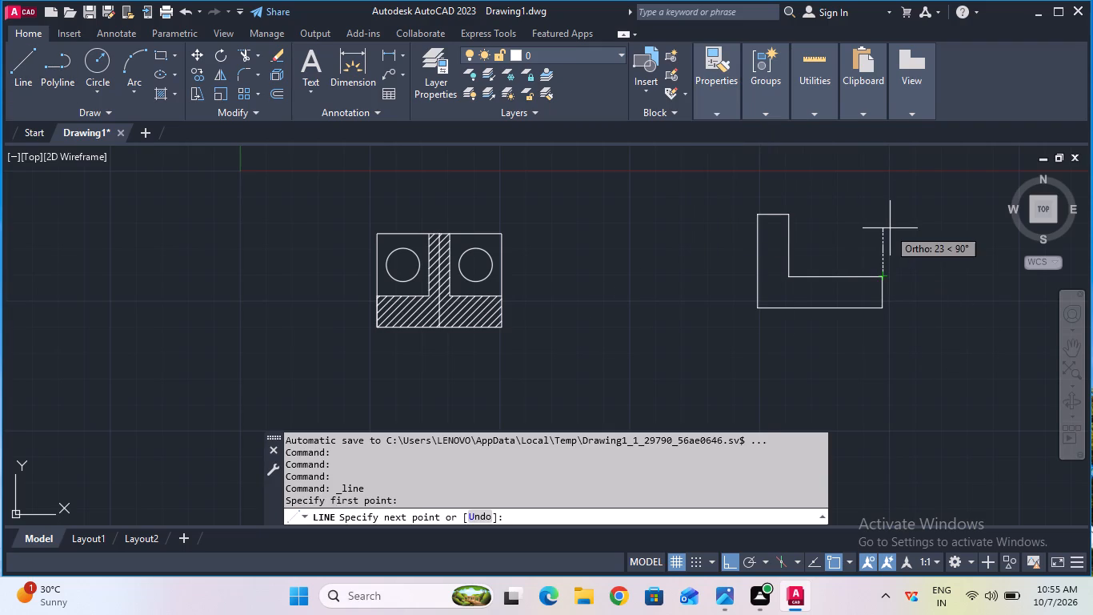
text(30)
key(Return)
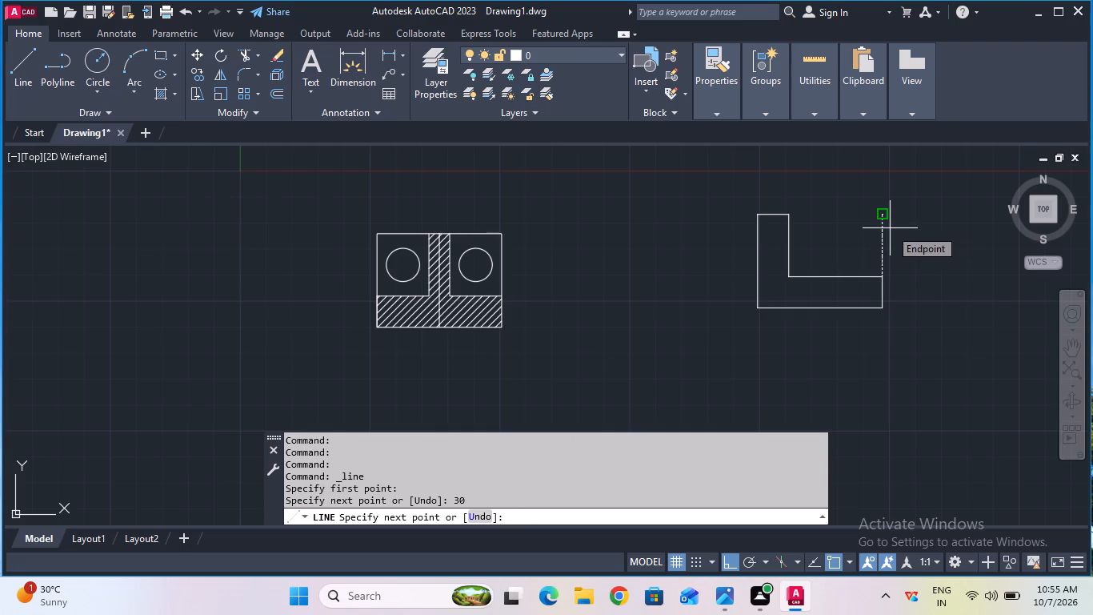
key(Escape)
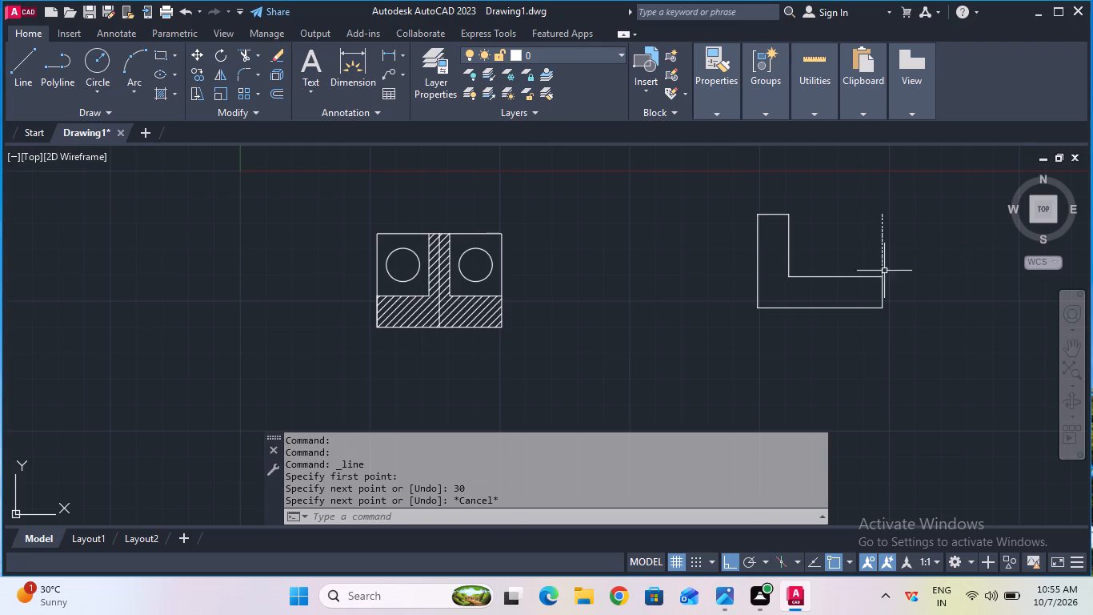
click(860, 332)
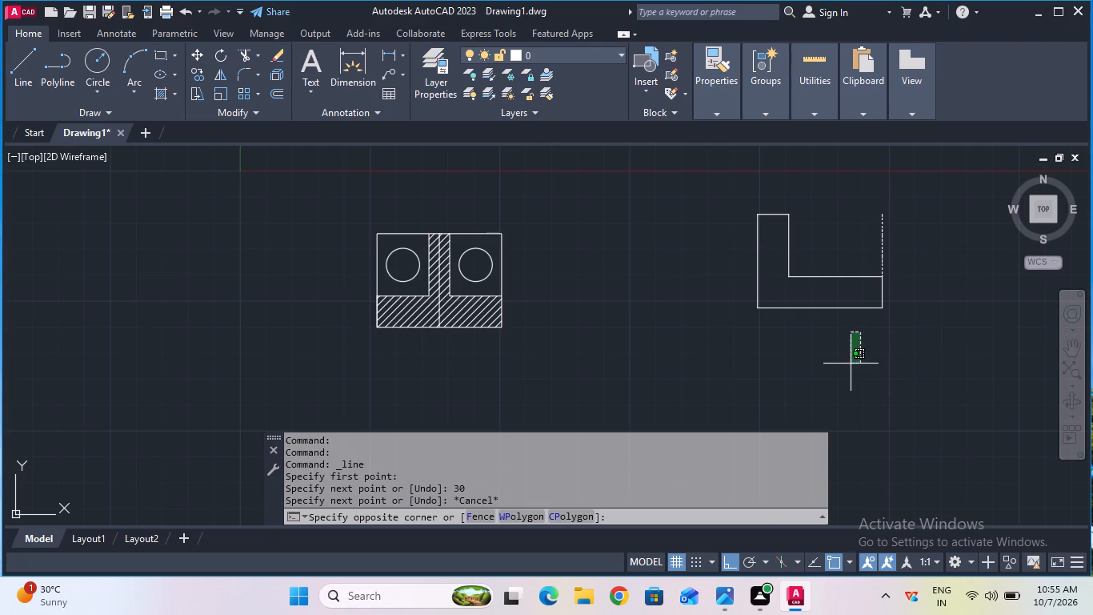
click(851, 364)
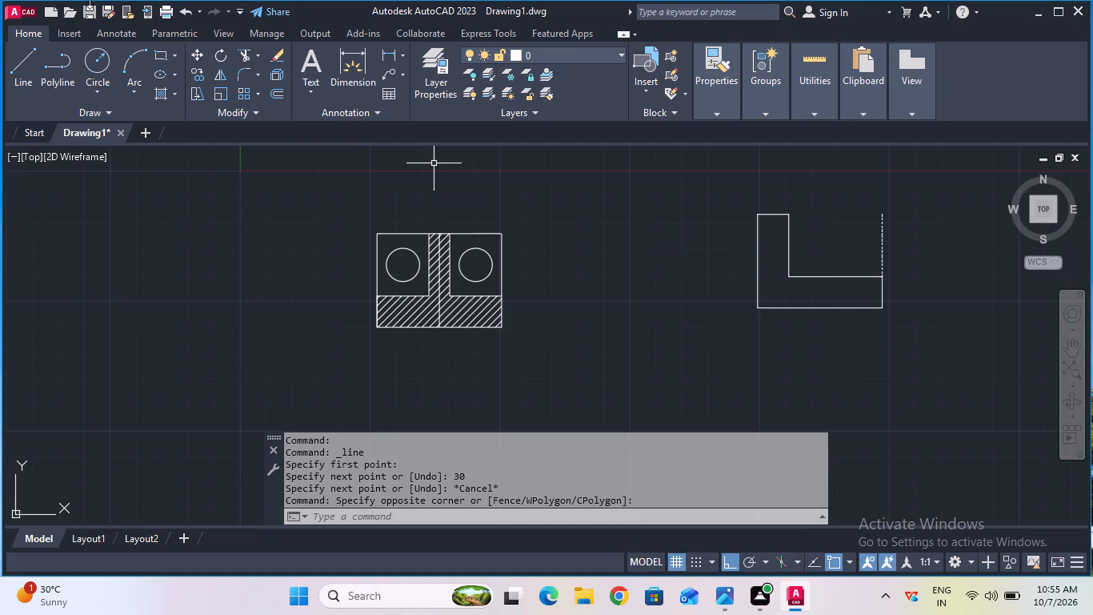
Draw a 15 mm vertical CENTER-linetype line straight down from the L-shape's lower-right corner.
click(14, 61)
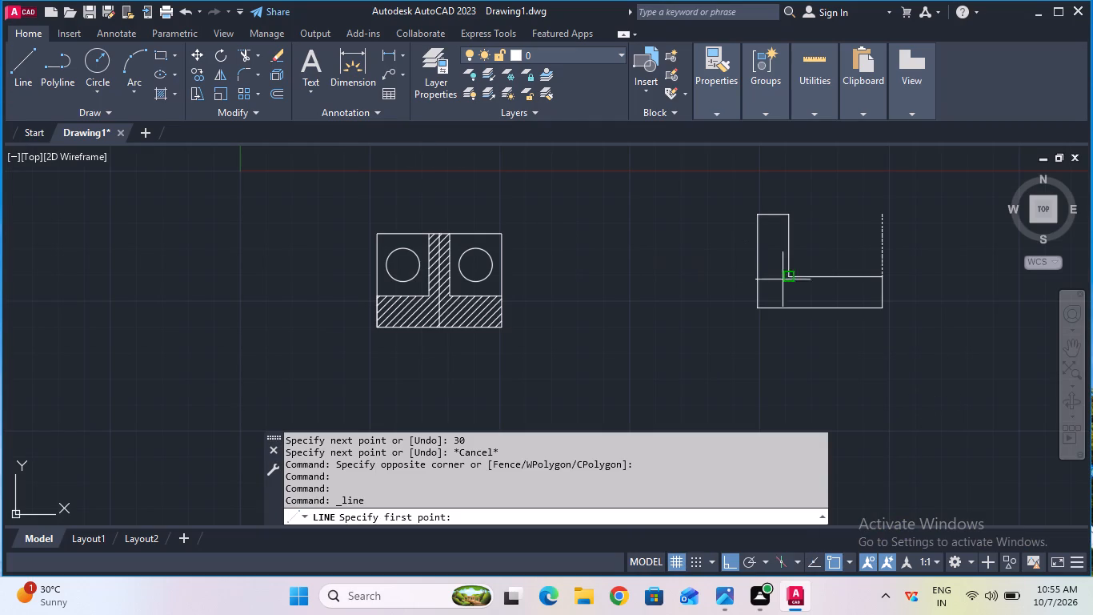
click(882, 304)
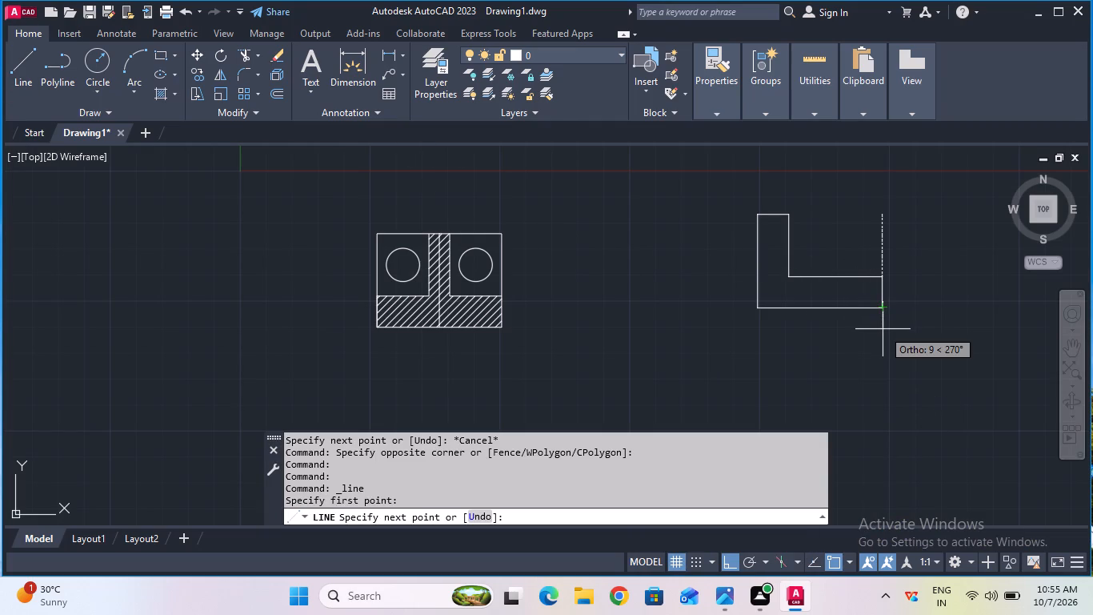
key(1)
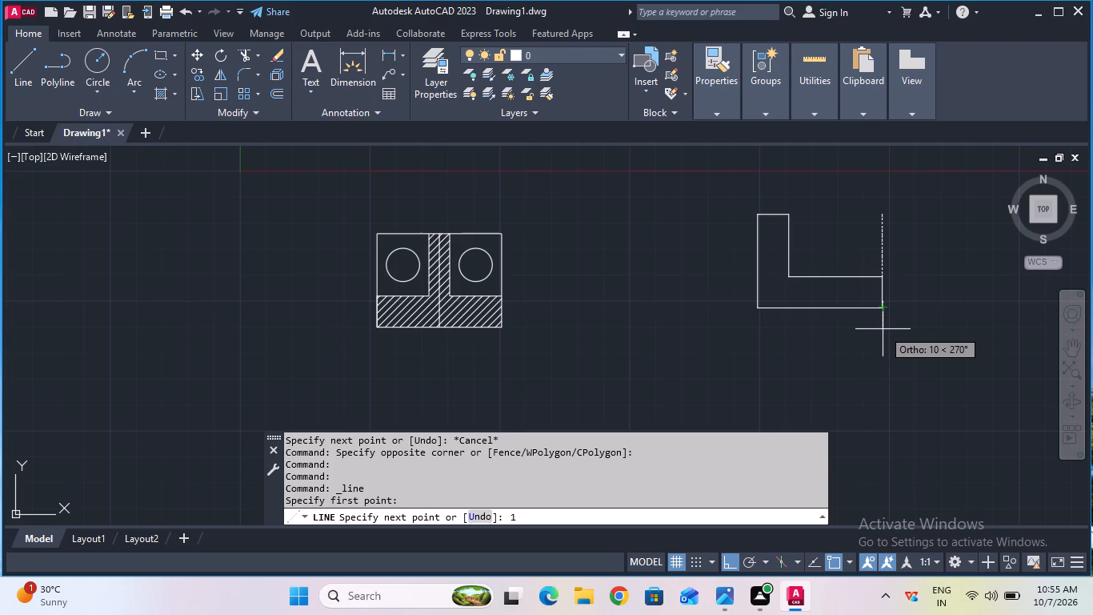
key(5)
key(Return)
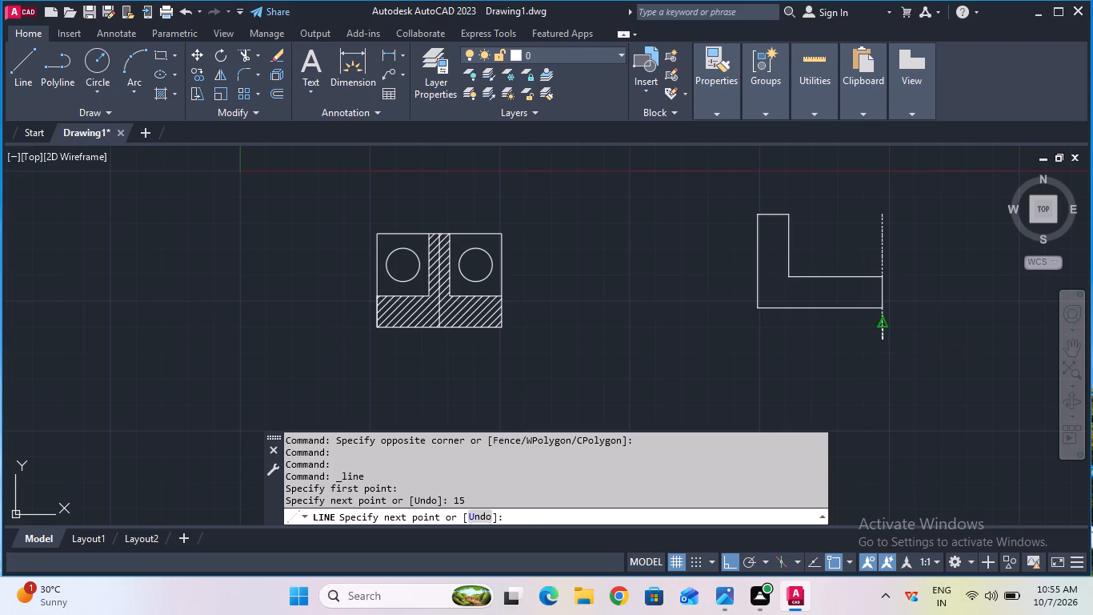
key(Escape)
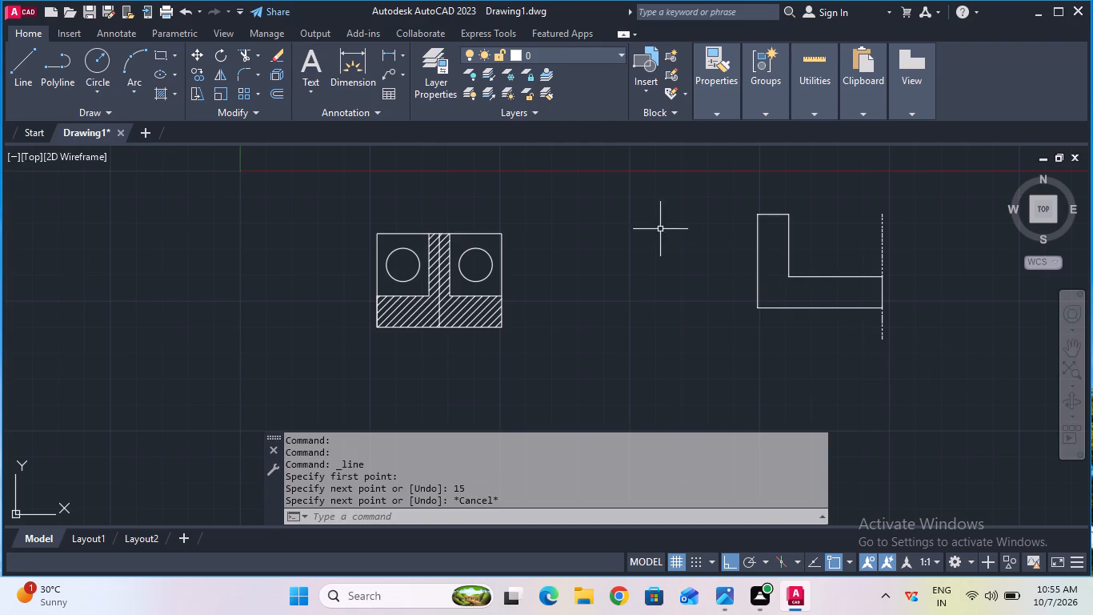
Set the linetype to ByBlock and draw lines from the axis line's upper end, 30 mm left and down to the L-shape's horizontal upper edge.
click(37, 63)
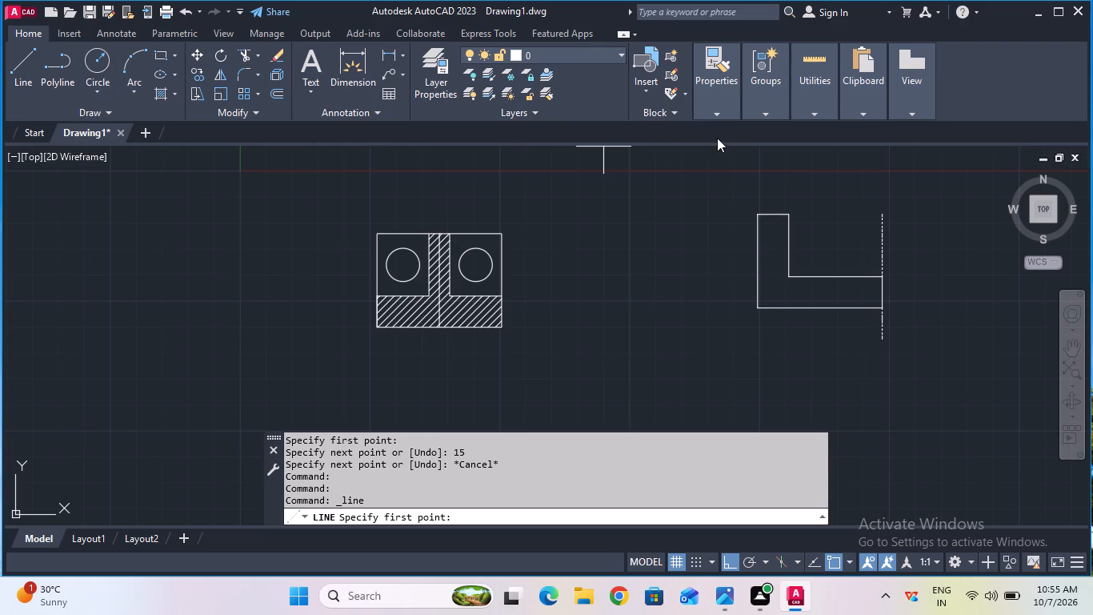
click(718, 115)
click(771, 167)
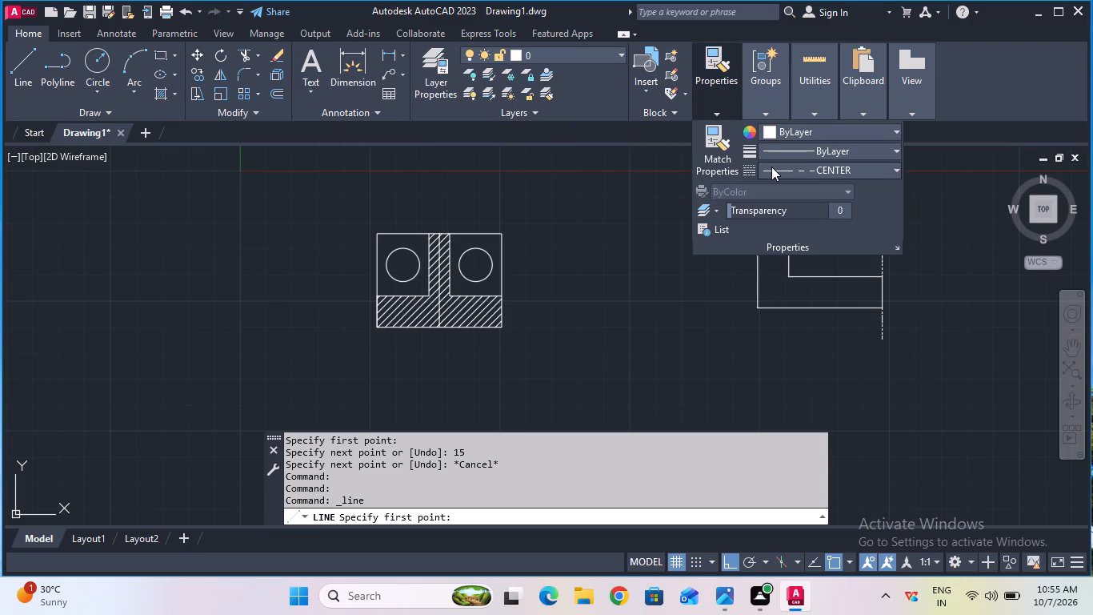
click(778, 214)
click(30, 92)
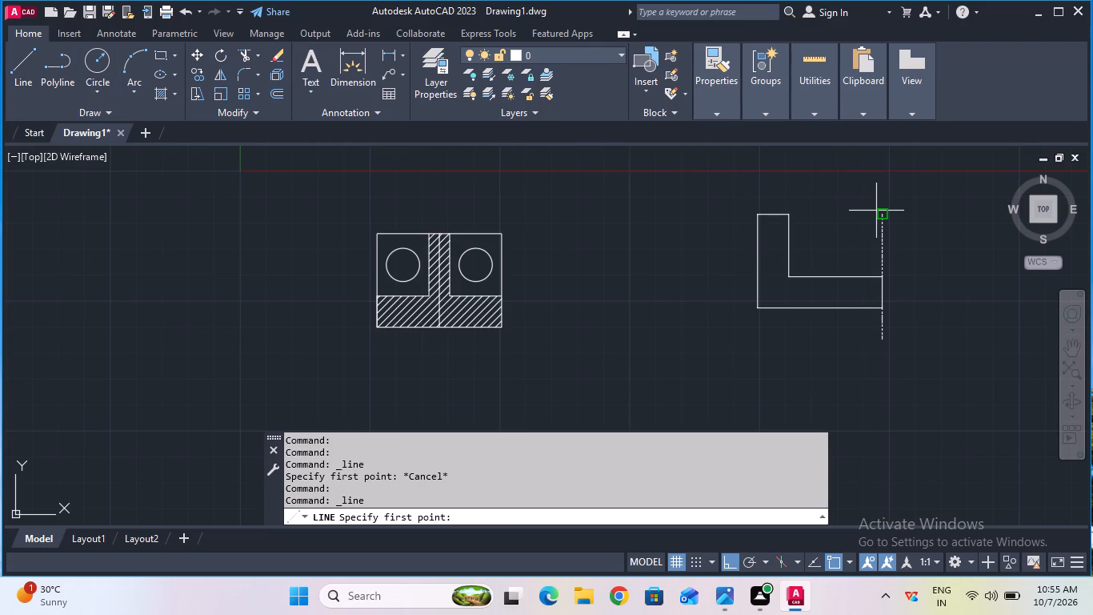
click(881, 216)
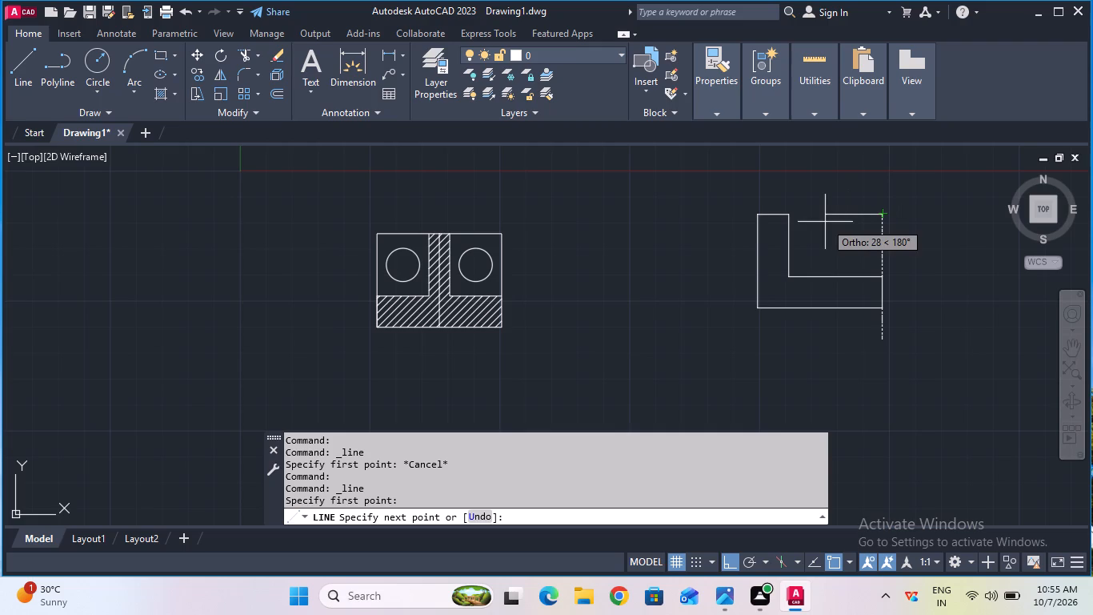
text(30)
key(Return)
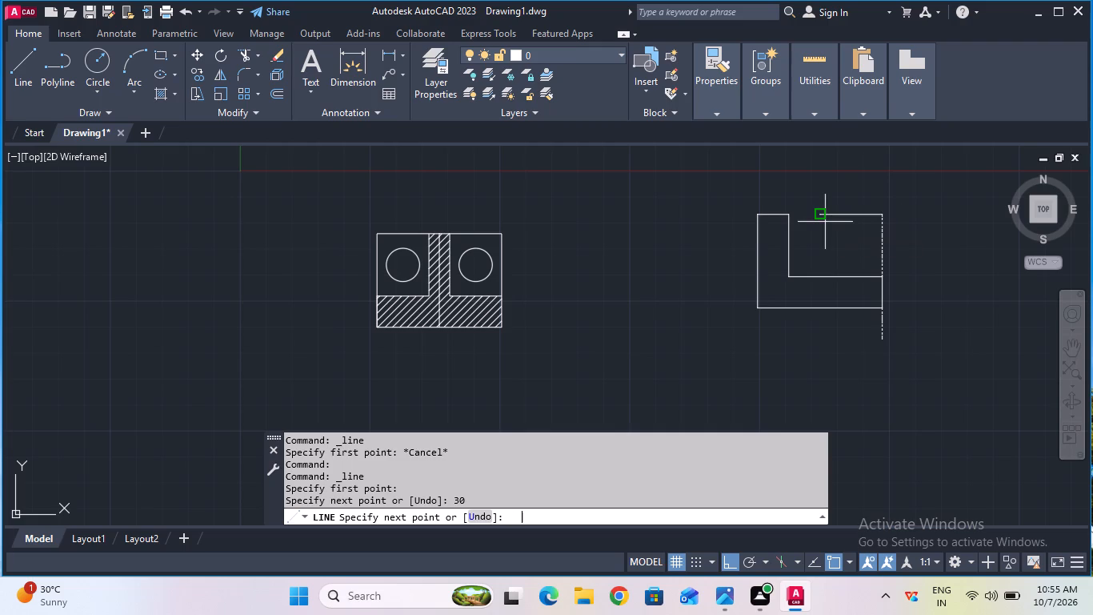
click(820, 277)
key(Escape)
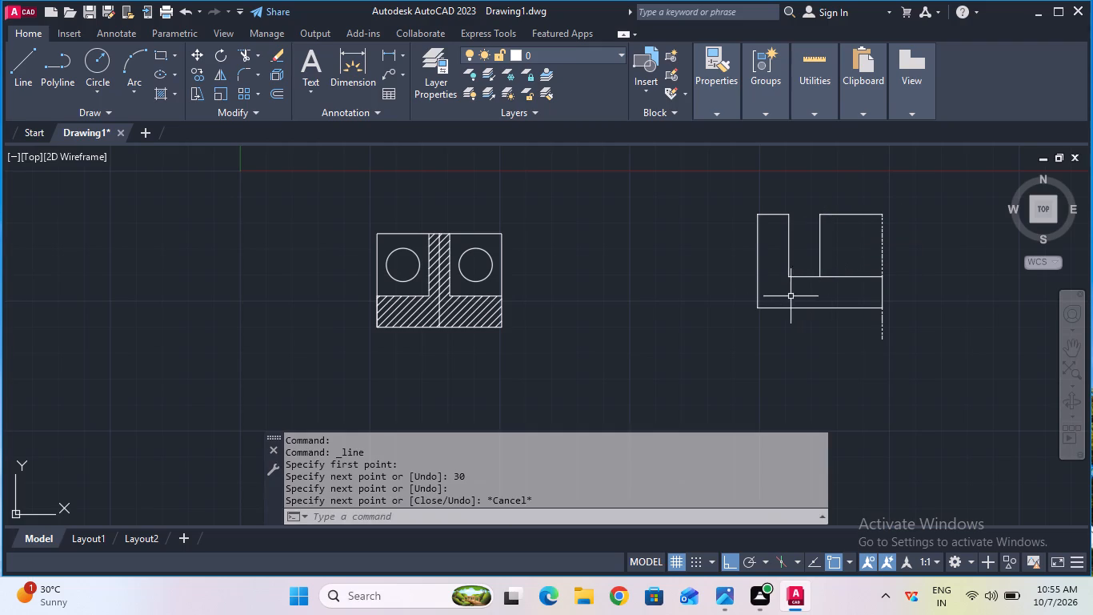
Extend the new vertical line to the L-shape's bottom edge and draw a 15 mm line straight down from that point.
click(258, 54)
click(259, 112)
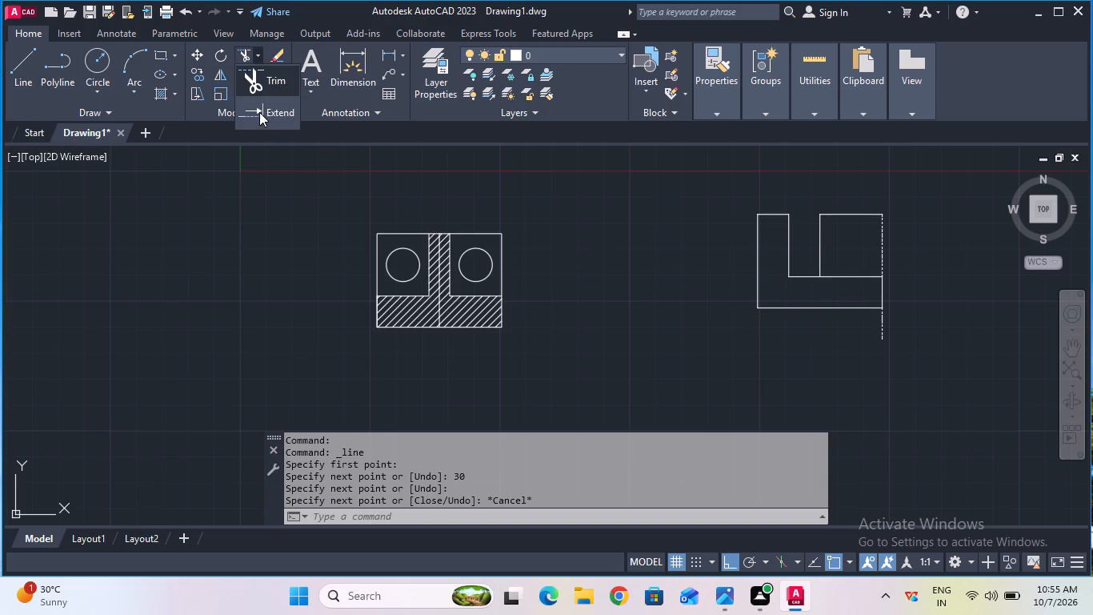
click(819, 271)
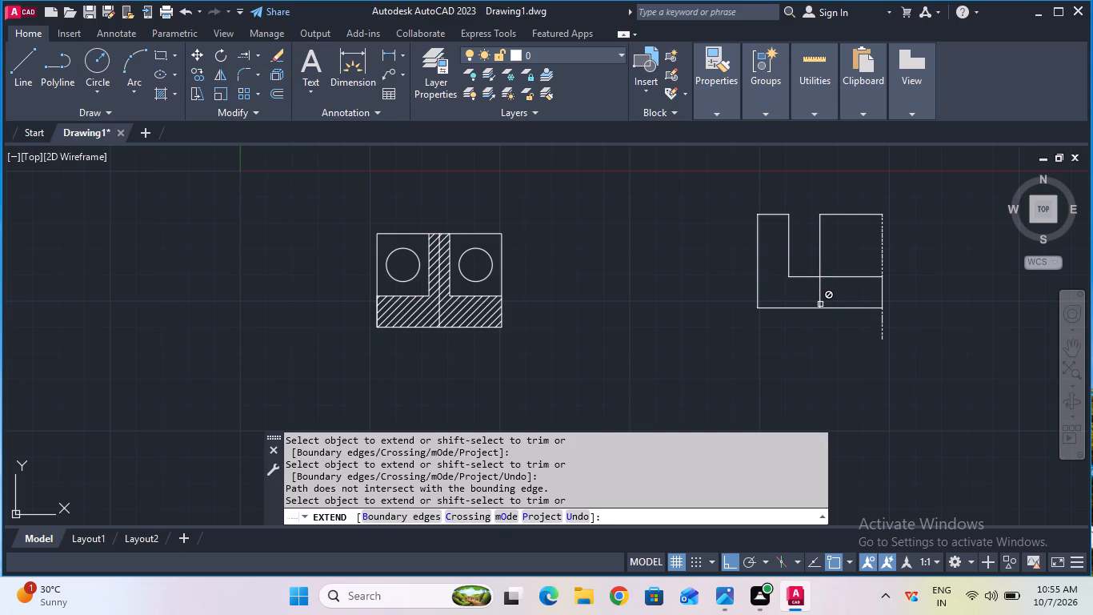
key(Escape)
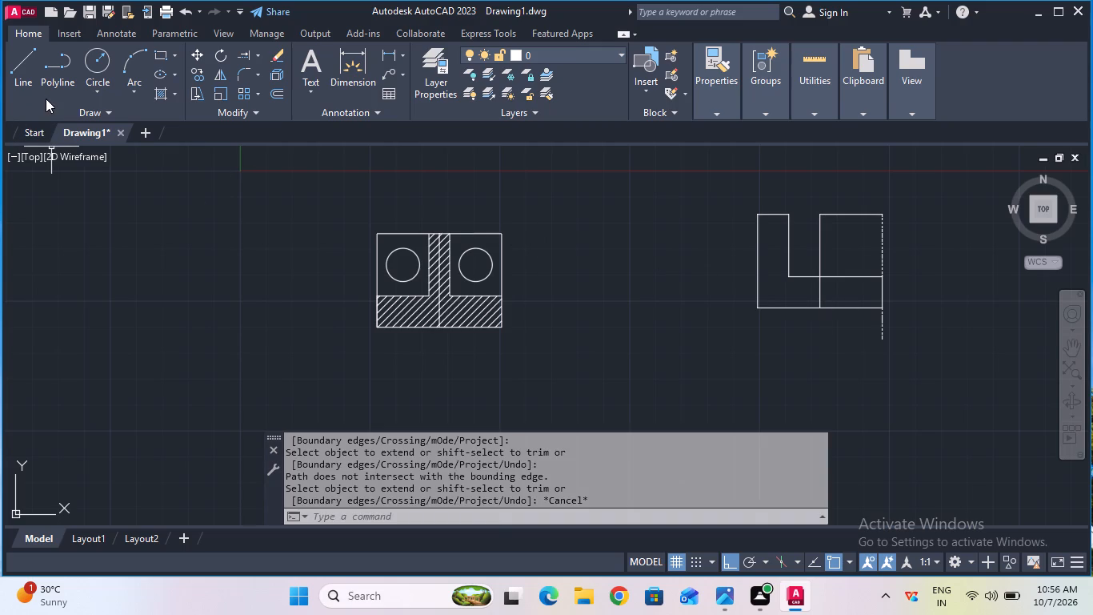
click(33, 86)
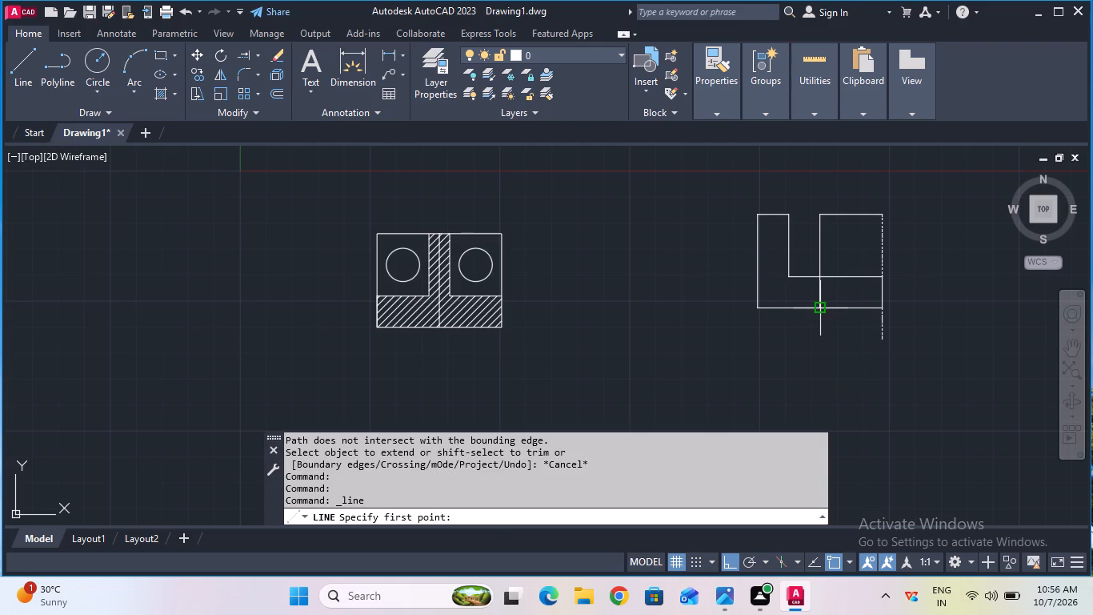
click(820, 306)
text(15)
key(Return)
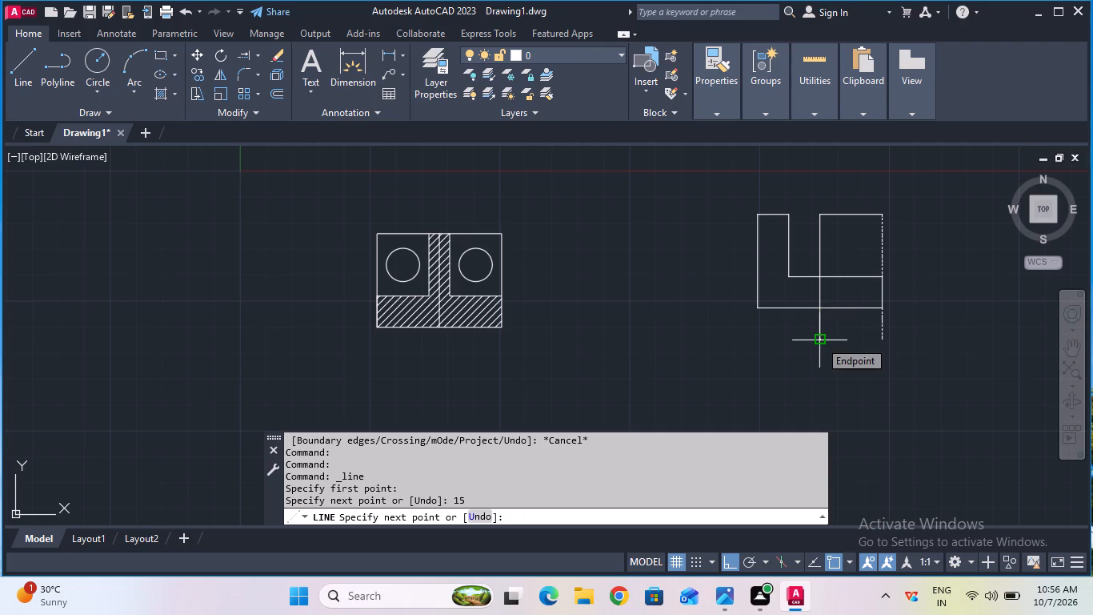
key(Escape)
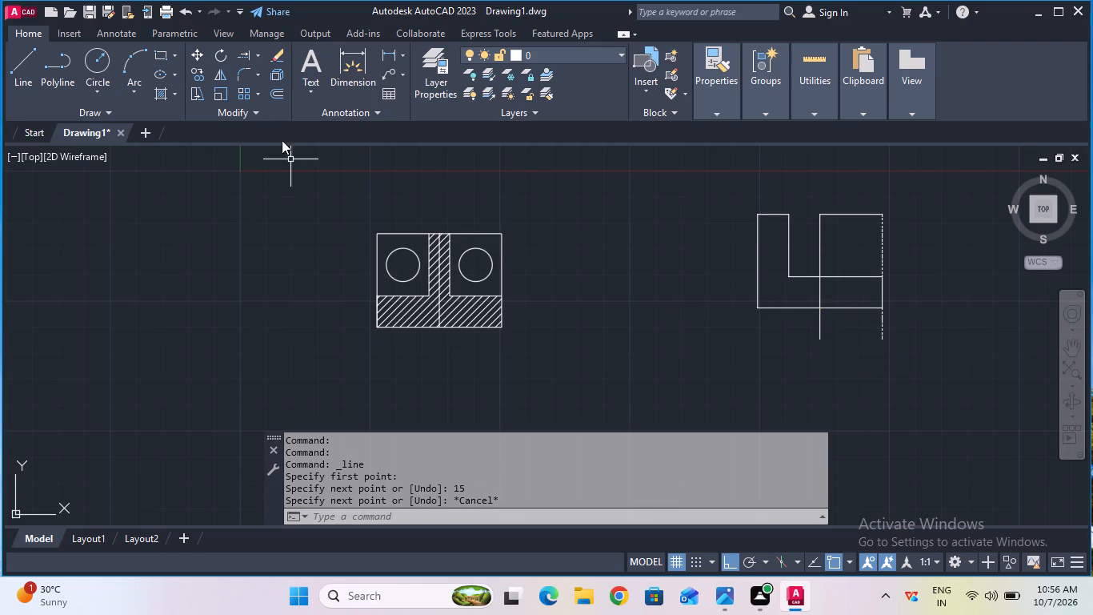
Trim away the vertical segment lying between the L-shape's upper and lower horizontal edges.
click(258, 50)
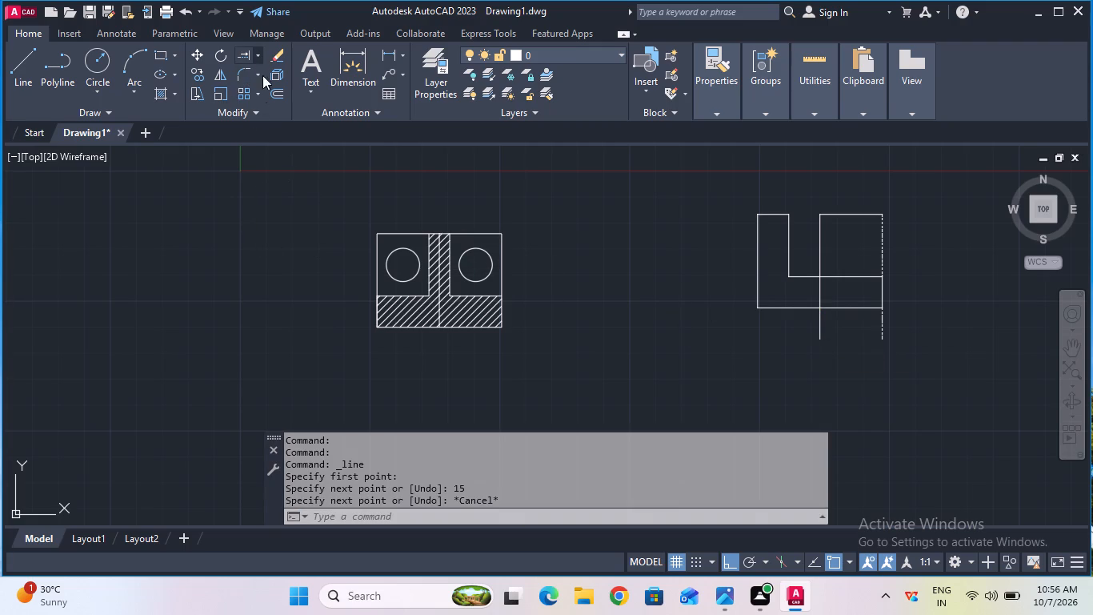
click(278, 85)
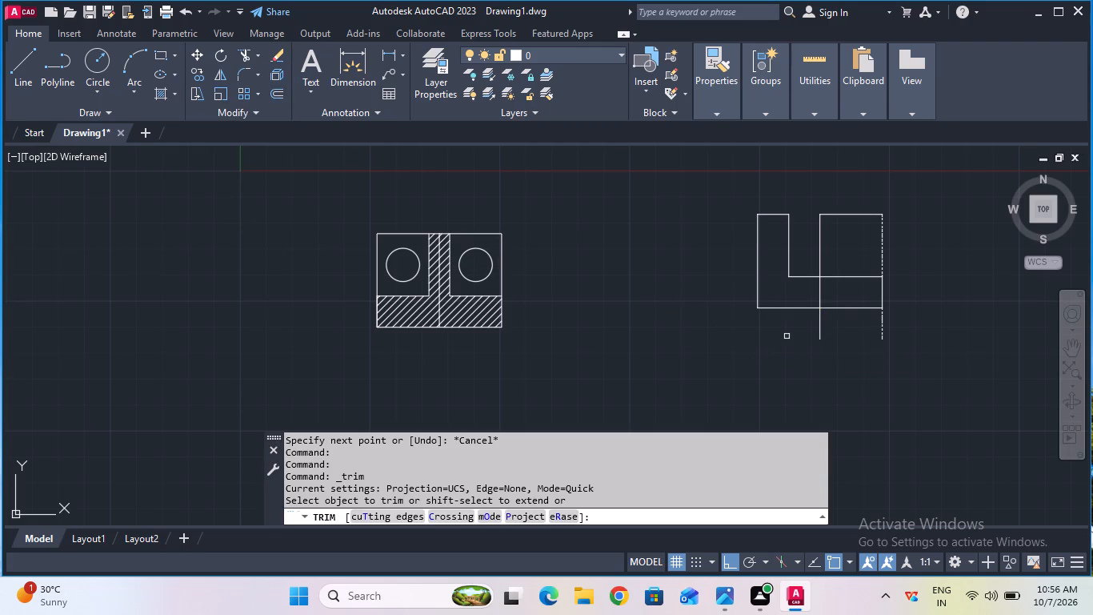
drag(823, 300, 812, 305)
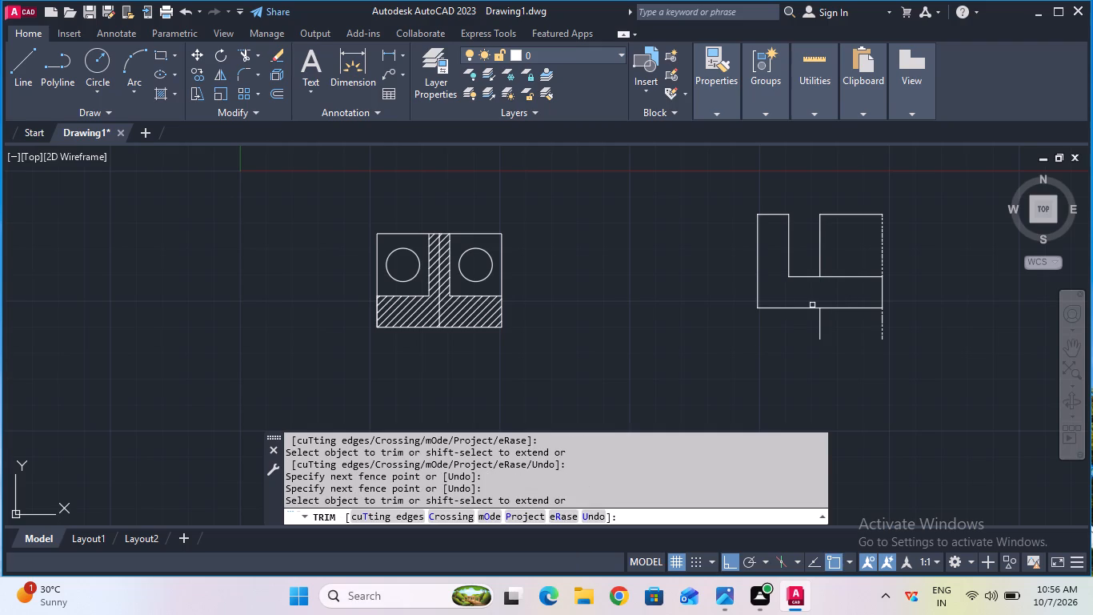
key(Escape)
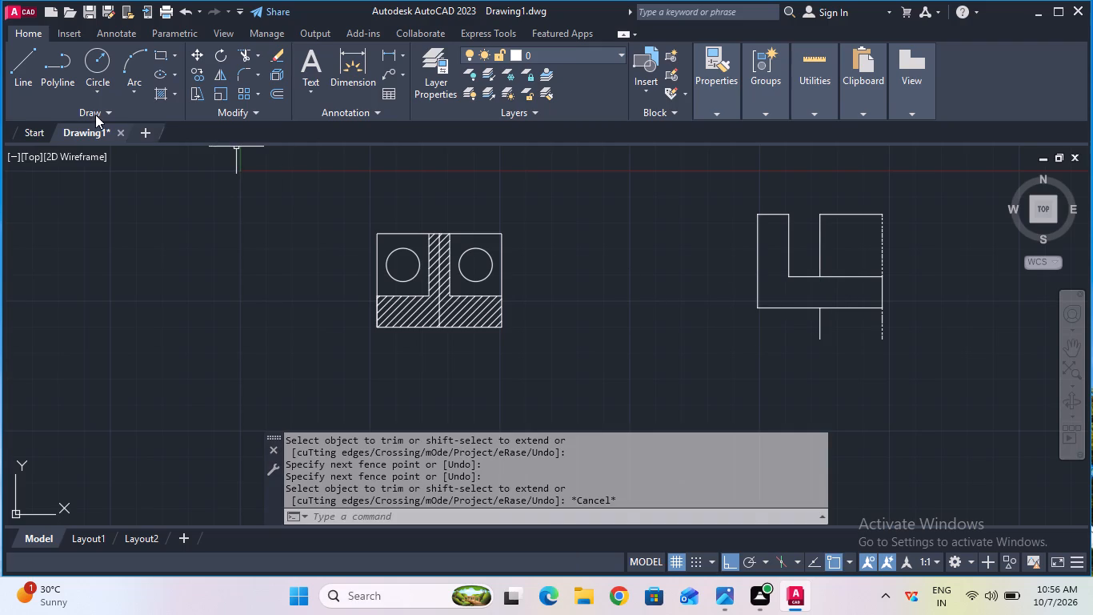
Complete the cylinder outline with connected lines from the 15 mm line's lower end: 60 mm right, 60 mm up and 30 mm left.
click(28, 79)
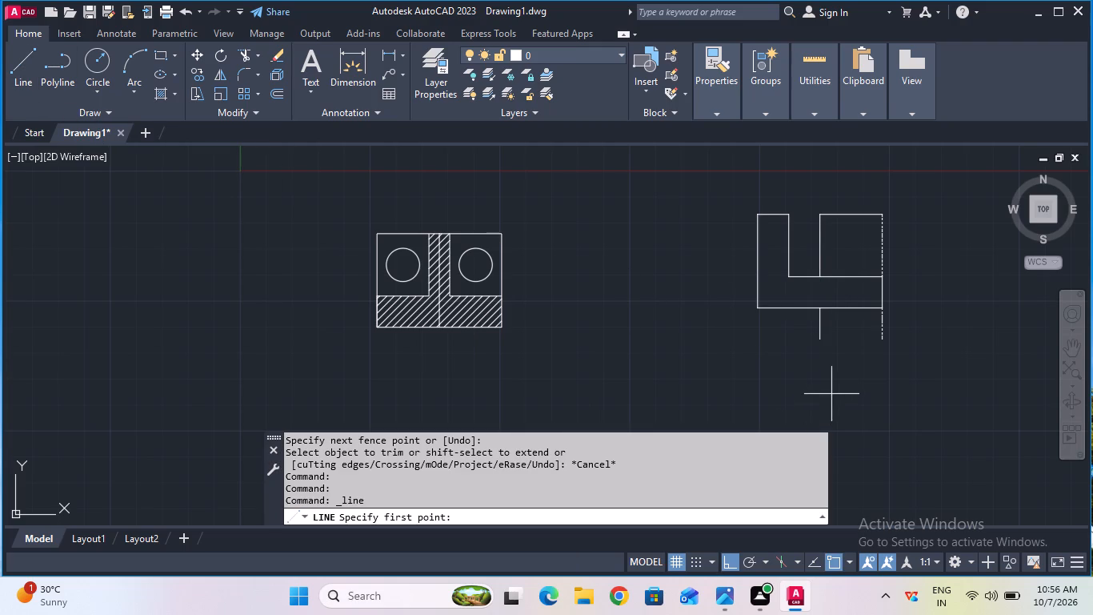
click(824, 339)
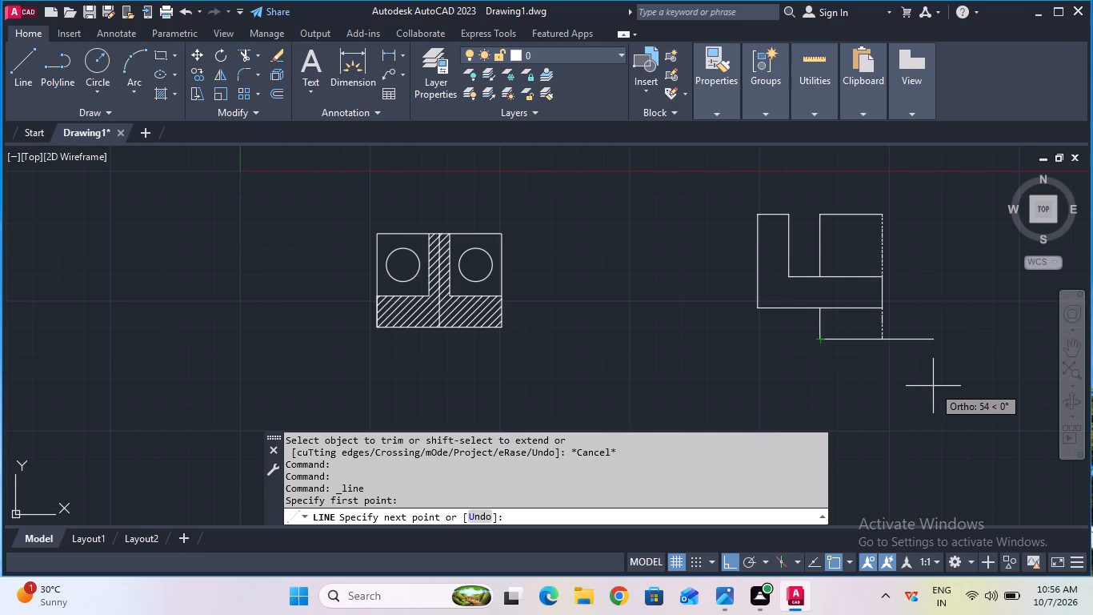
text(60)
key(Return)
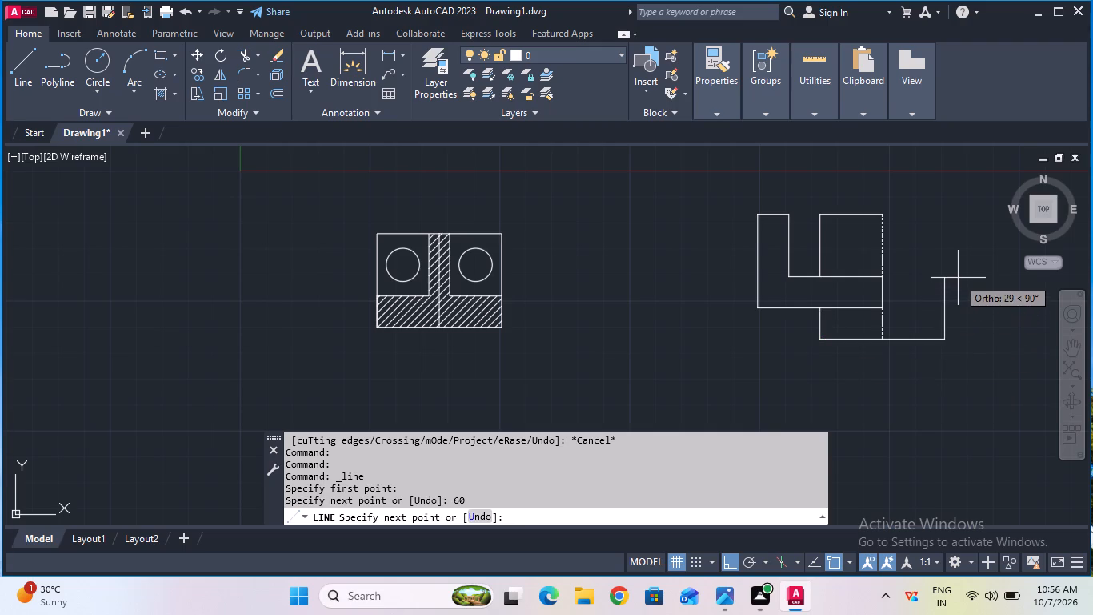
text(60)
key(Return)
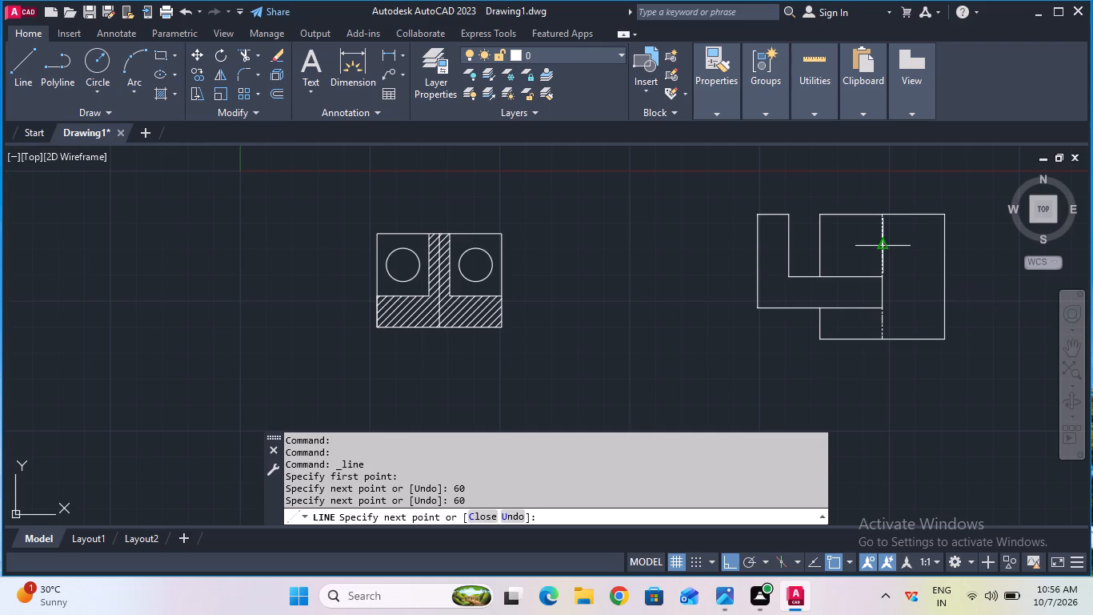
text(30)
key(Return)
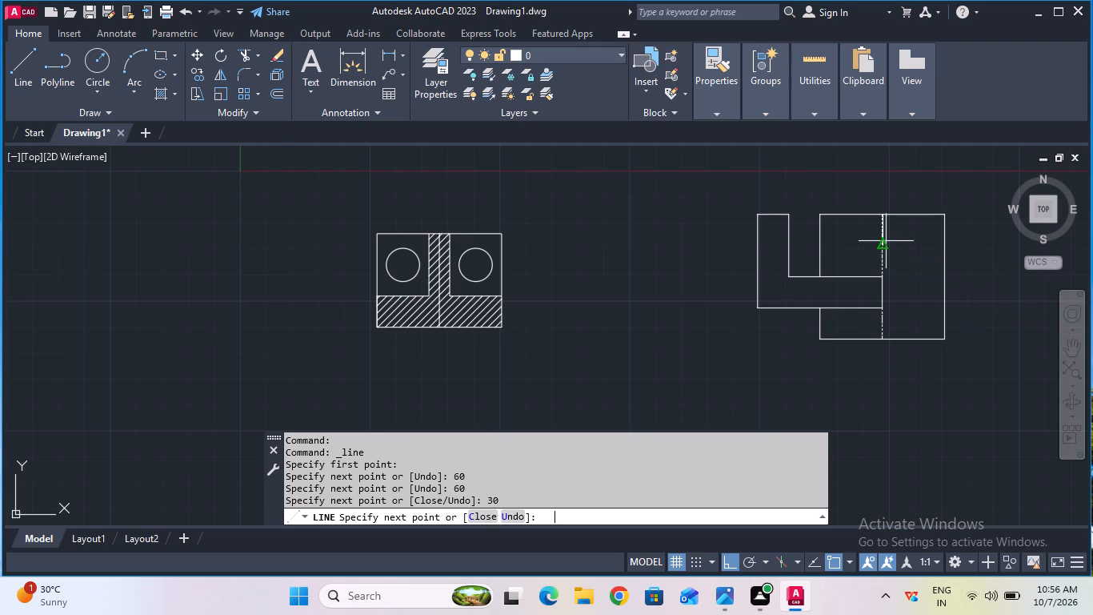
key(Escape)
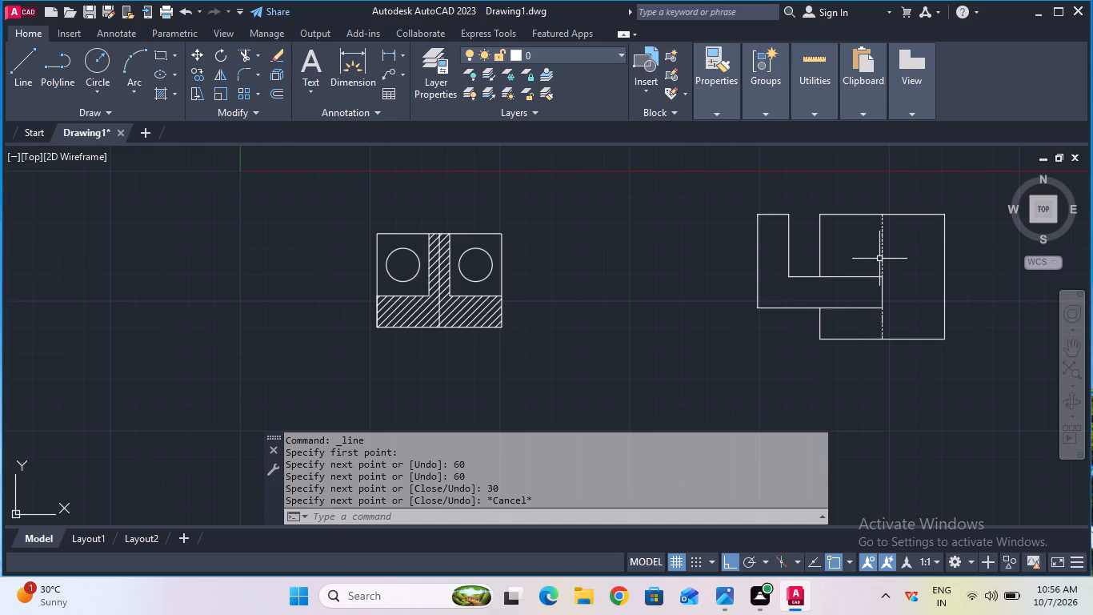
Erase the two vertical CENTER-linetype axis lines above and below the L-shape's right-hand end.
click(881, 255)
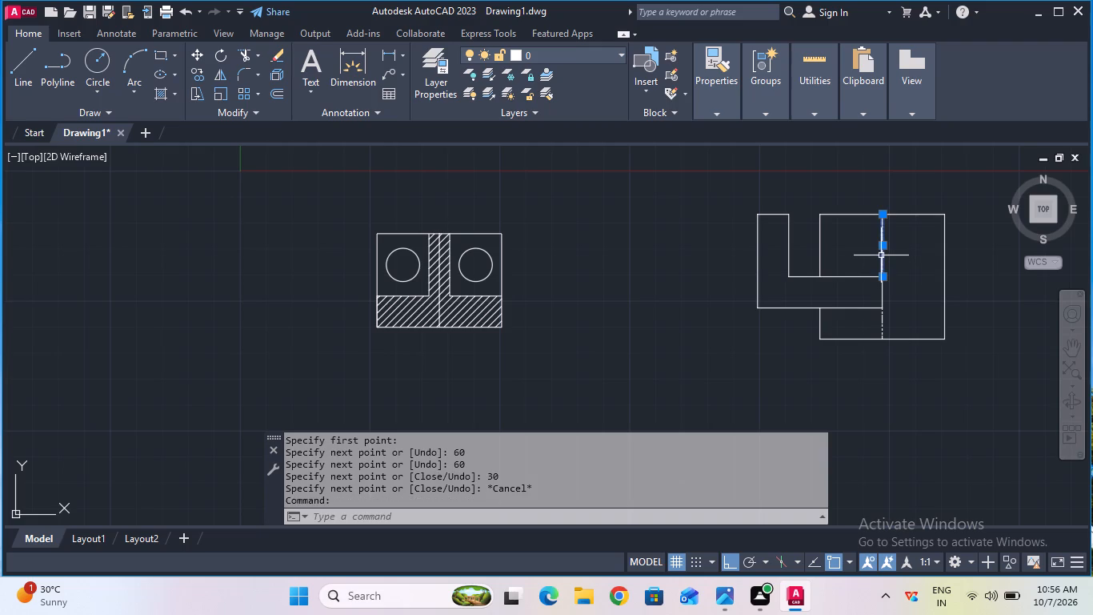
key(Delete)
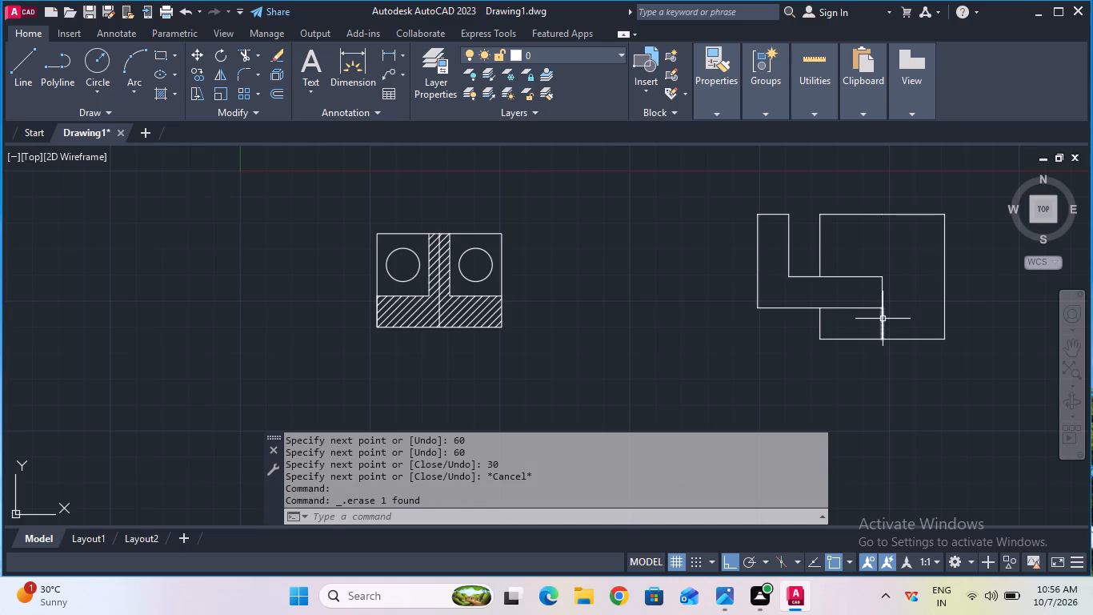
click(883, 319)
key(Delete)
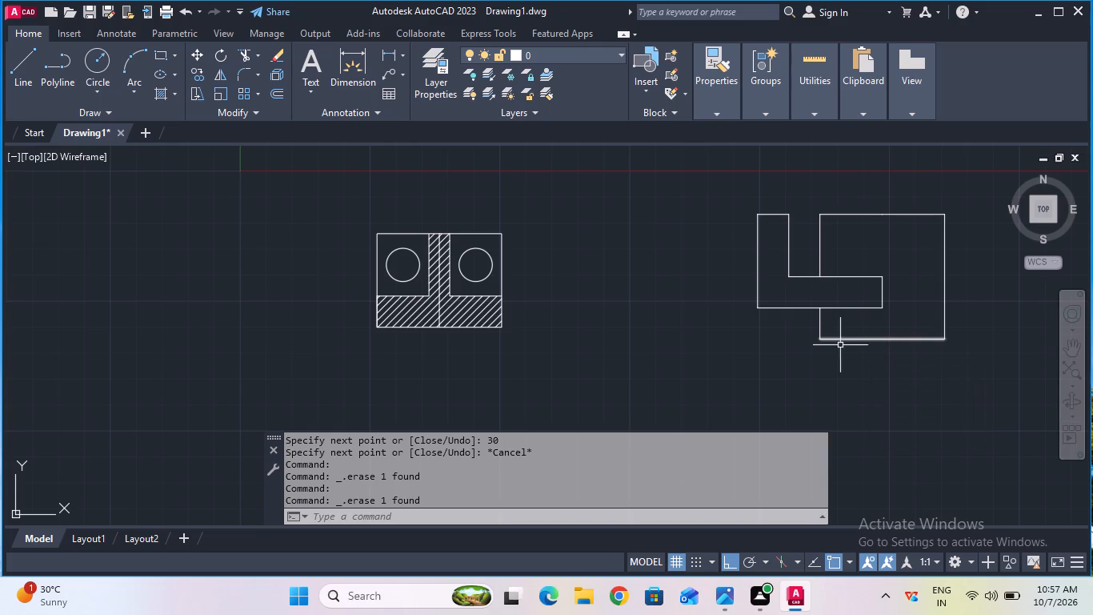
Consult the reference image's front view and measure the horizontal distance from the arm's hole centre to the cylinder's outer circle in the top view.
click(731, 588)
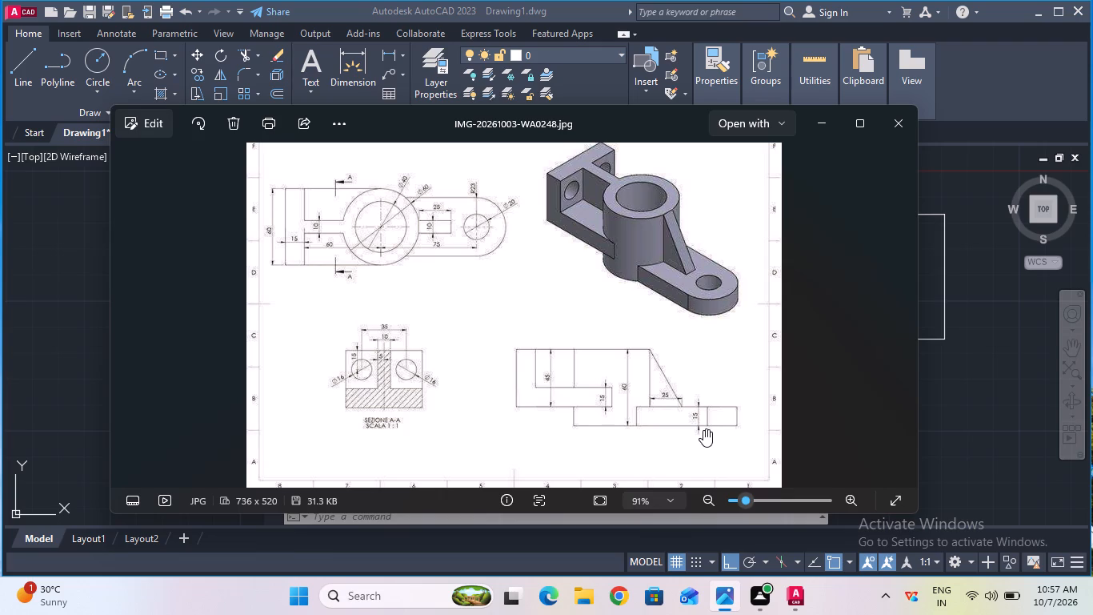
scroll(705, 423, up, 2)
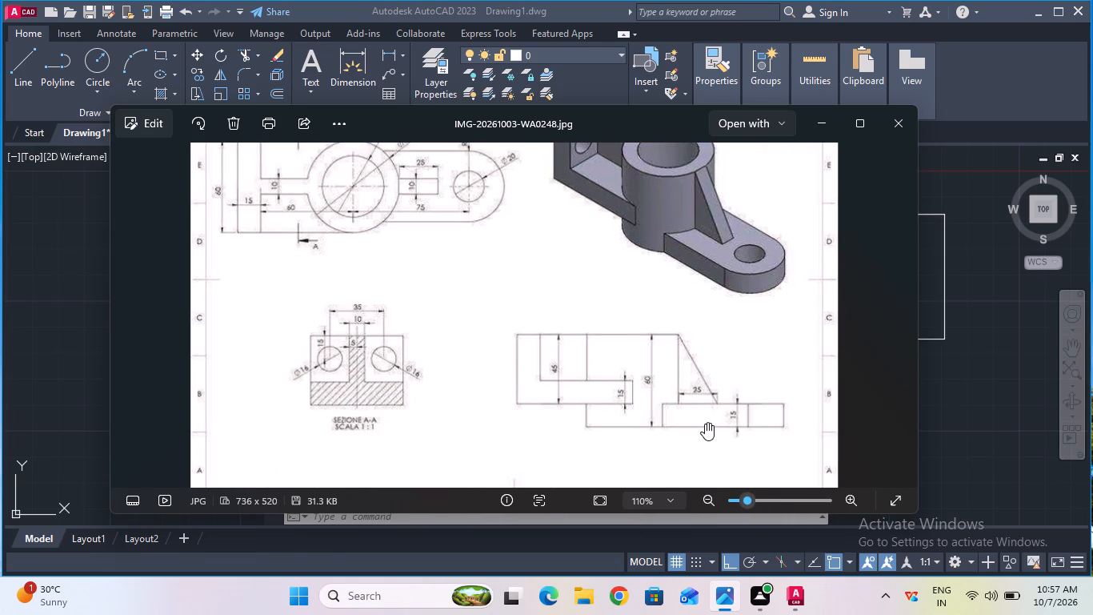
scroll(705, 423, down, 1)
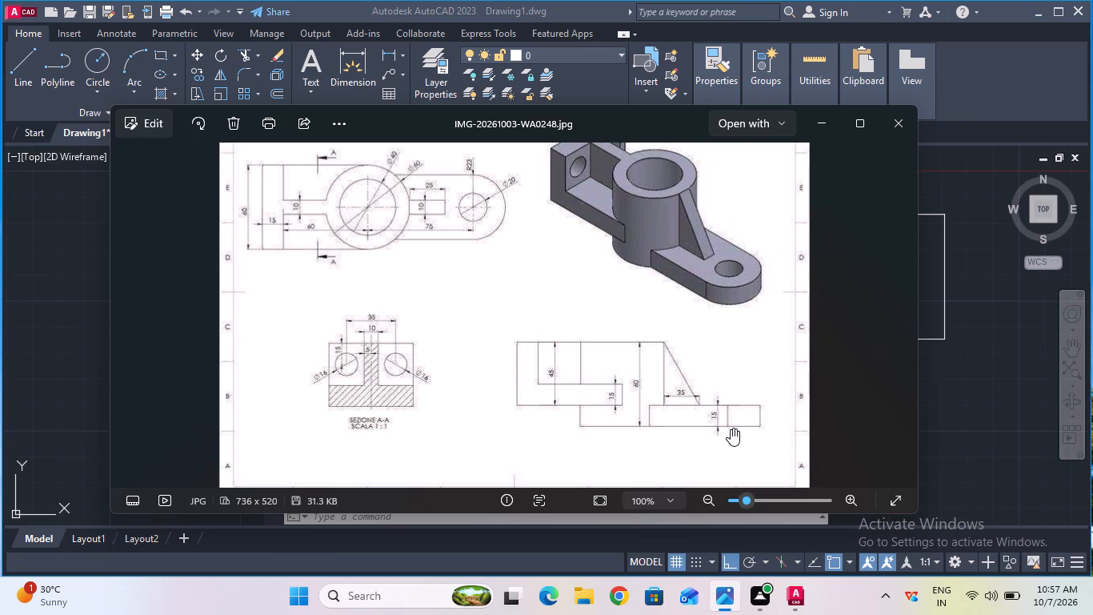
click(799, 592)
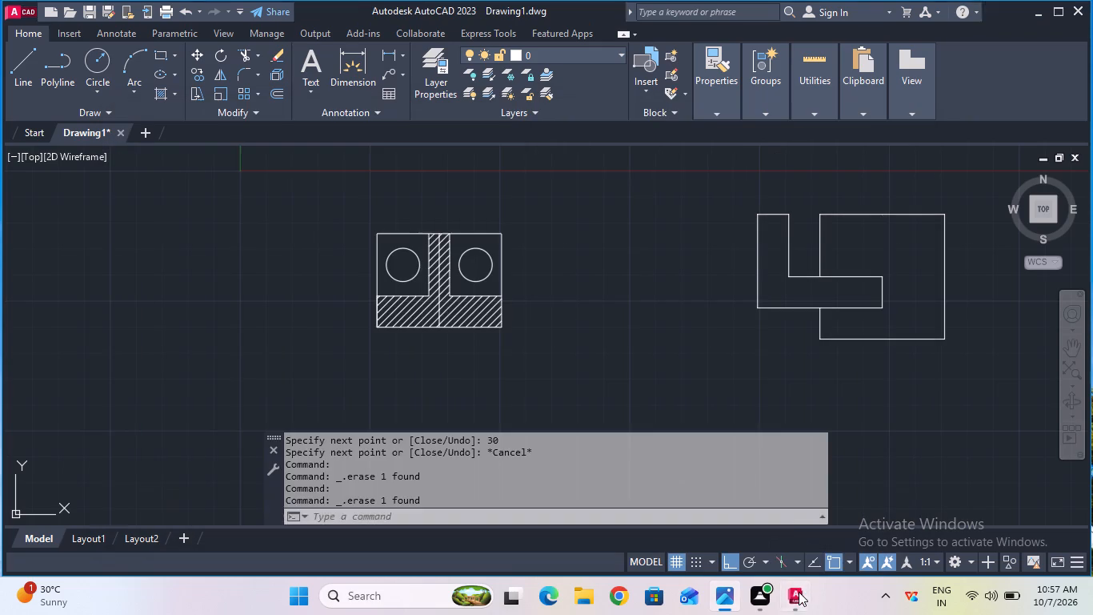
scroll(735, 236, down, 2)
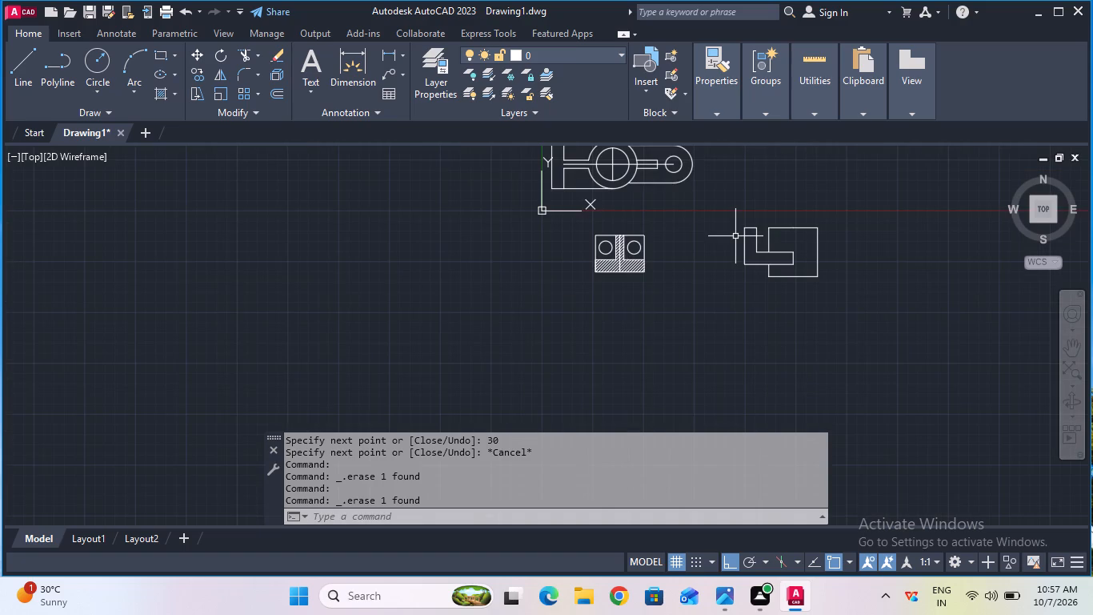
middle_drag(699, 212, 686, 313)
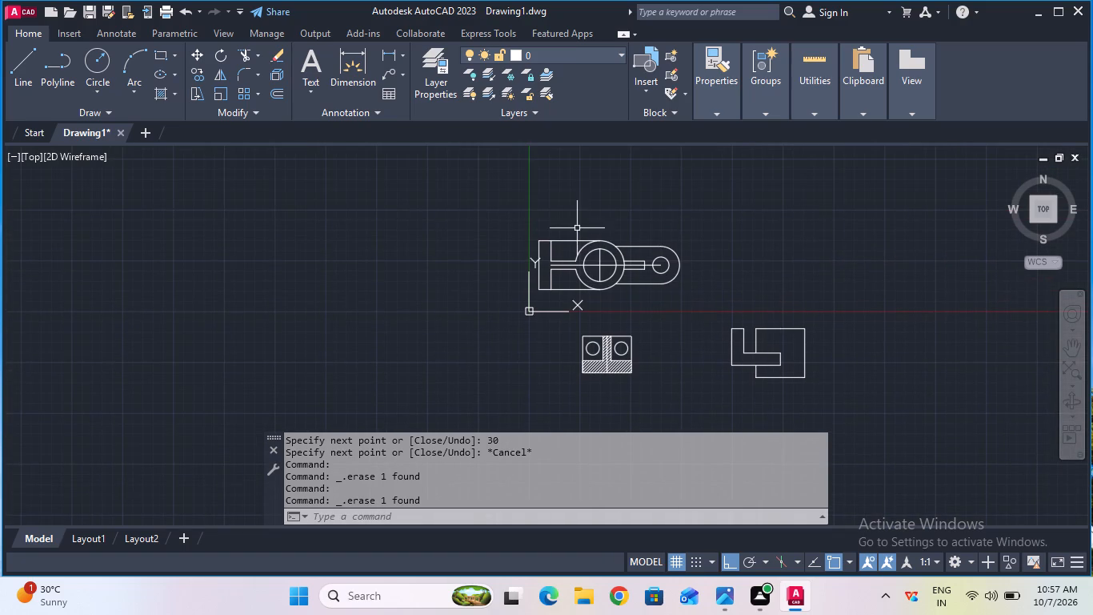
scroll(577, 228, up, 2)
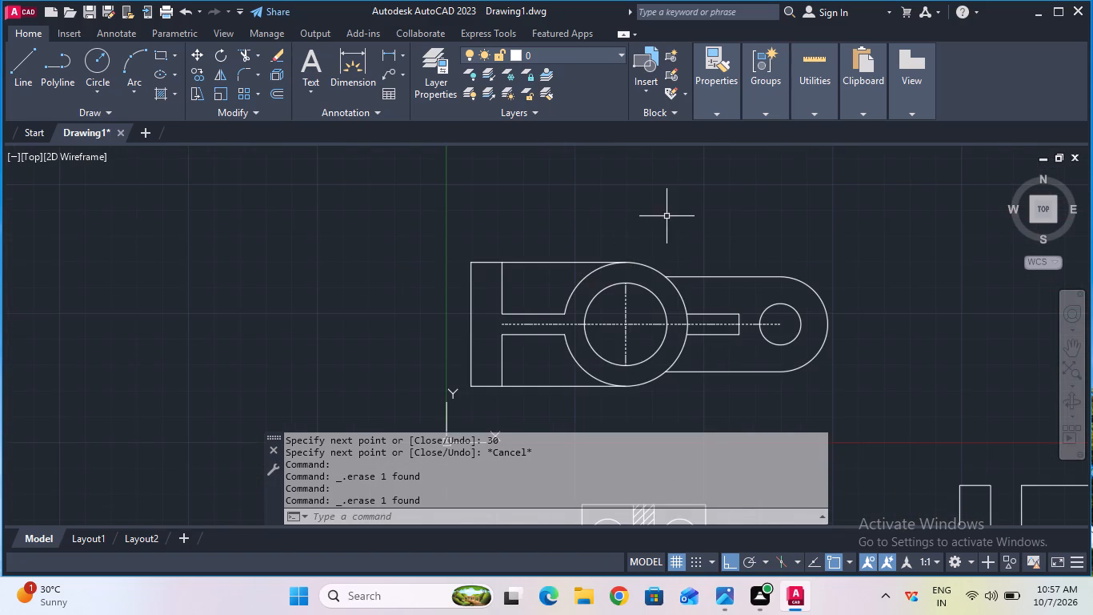
click(385, 54)
click(776, 328)
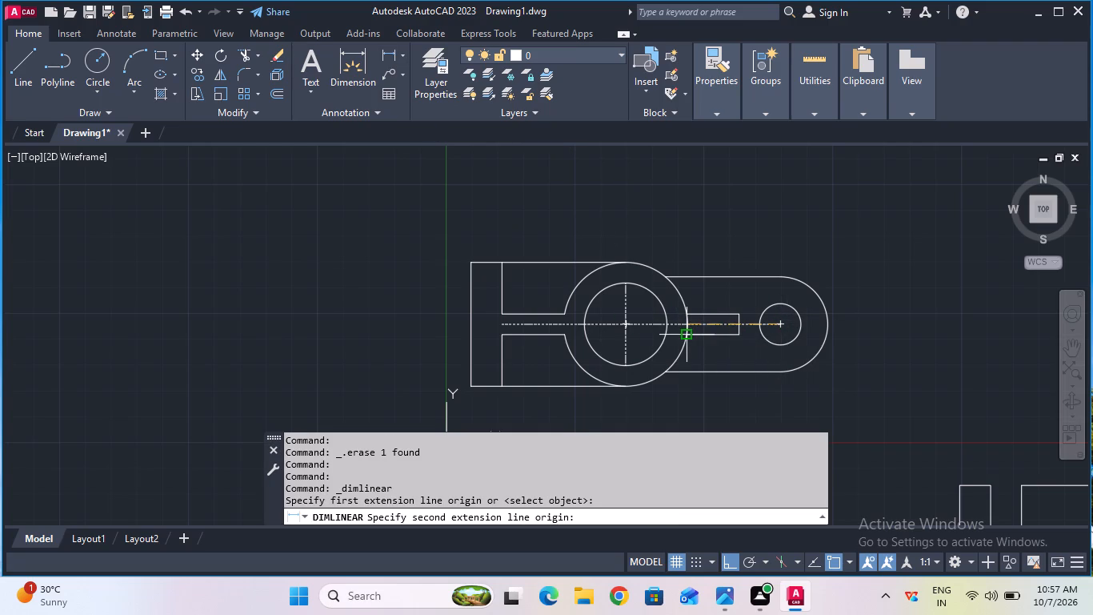
click(690, 328)
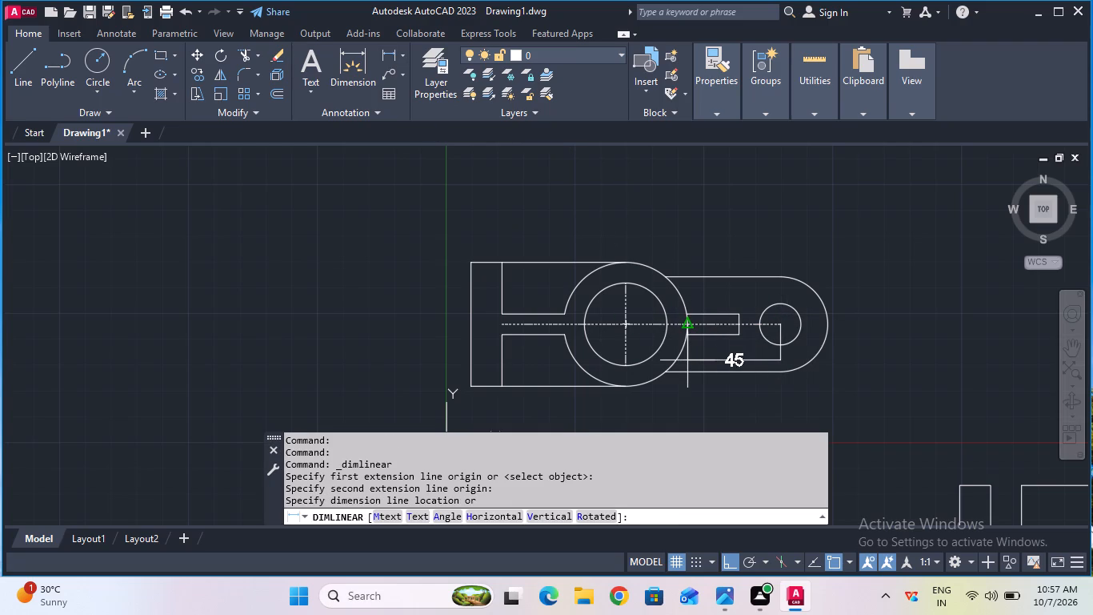
key(Escape)
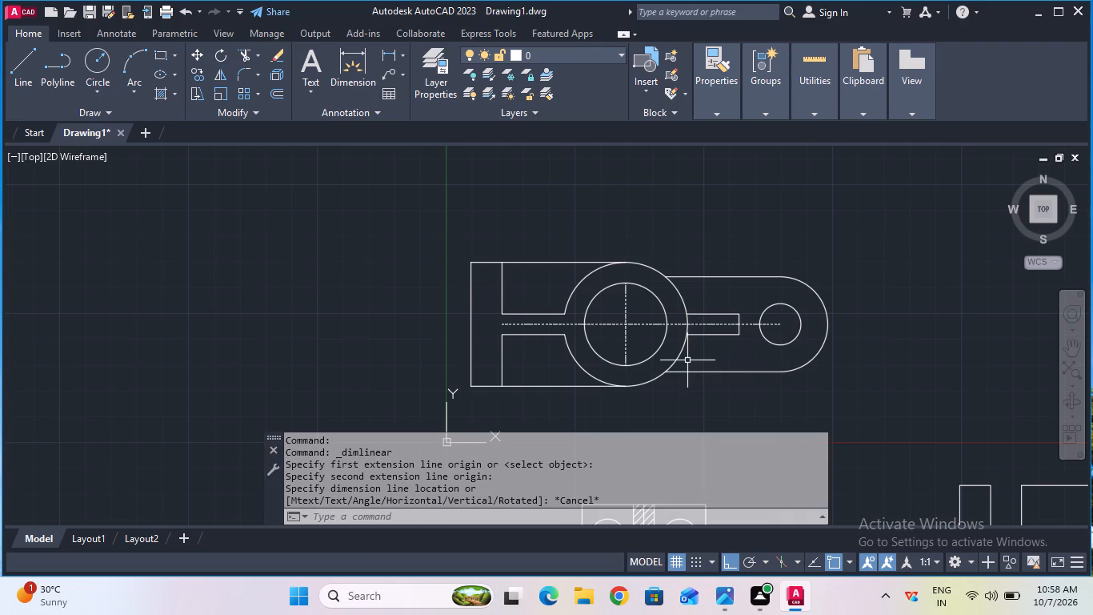
Recheck the arm and rib dimensions in the reference image and measure the height of the L-shape's right-hand end in the front view.
scroll(887, 396, up, 3)
scroll(887, 396, down, 3)
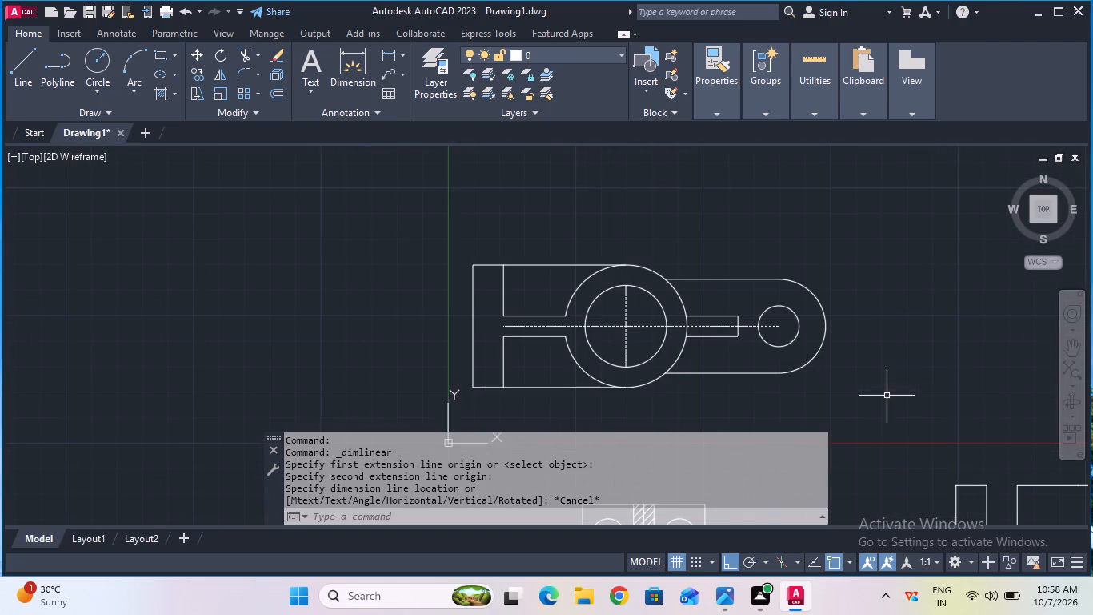
scroll(887, 396, down, 1)
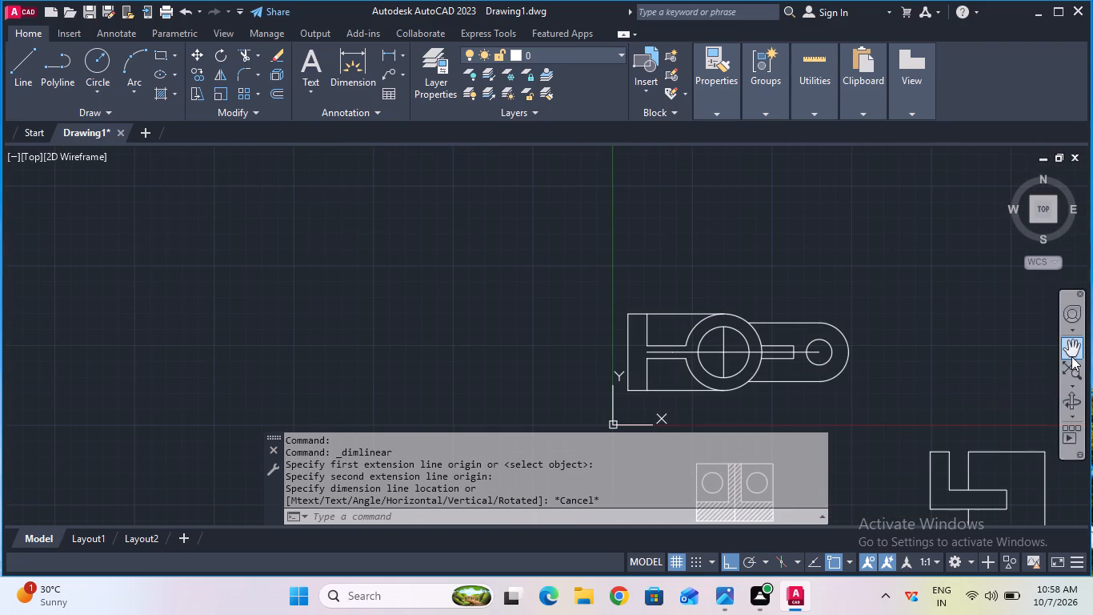
click(1071, 356)
drag(989, 409, 947, 287)
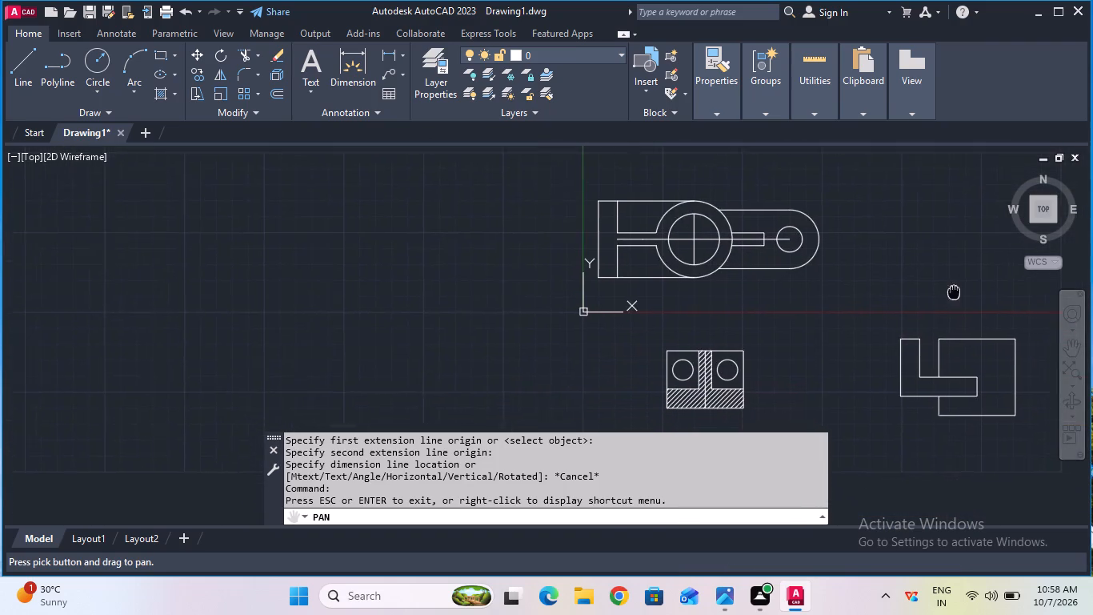
drag(947, 287, 862, 270)
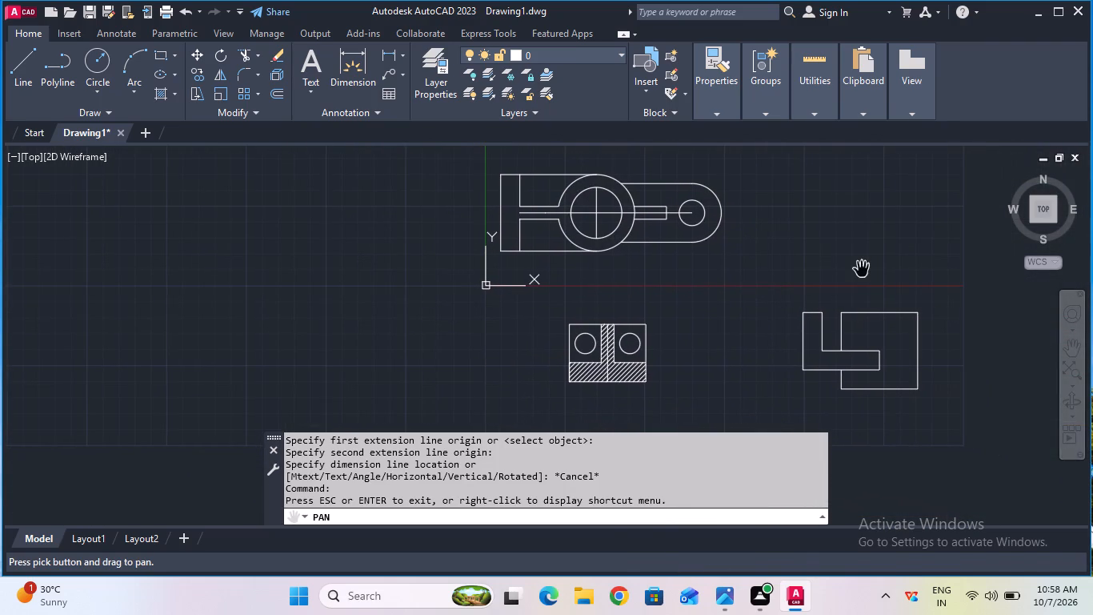
key(Escape)
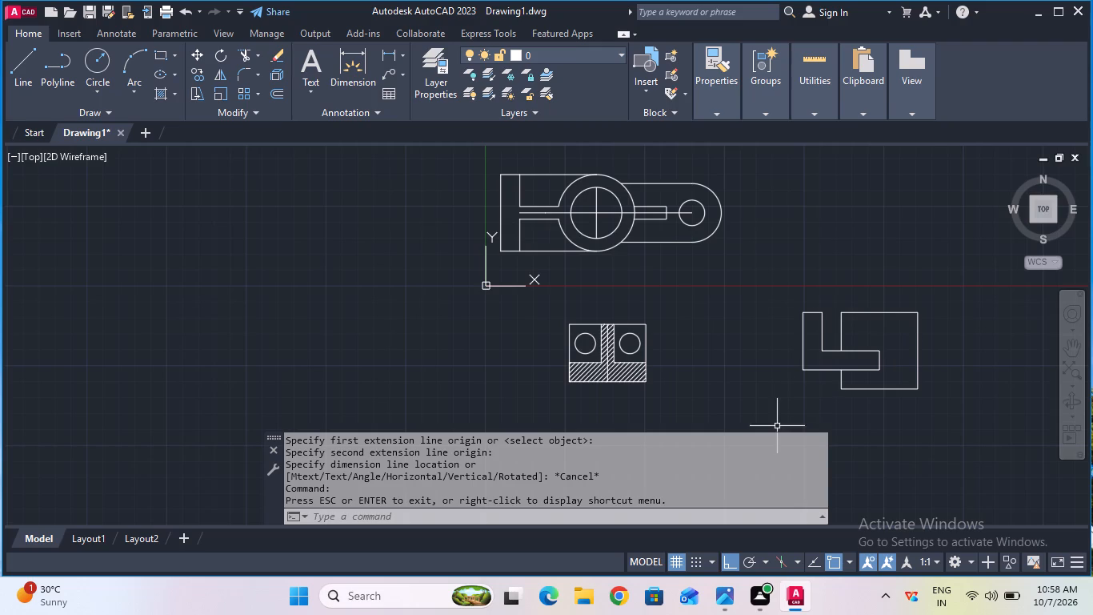
click(739, 593)
scroll(710, 426, up, 1)
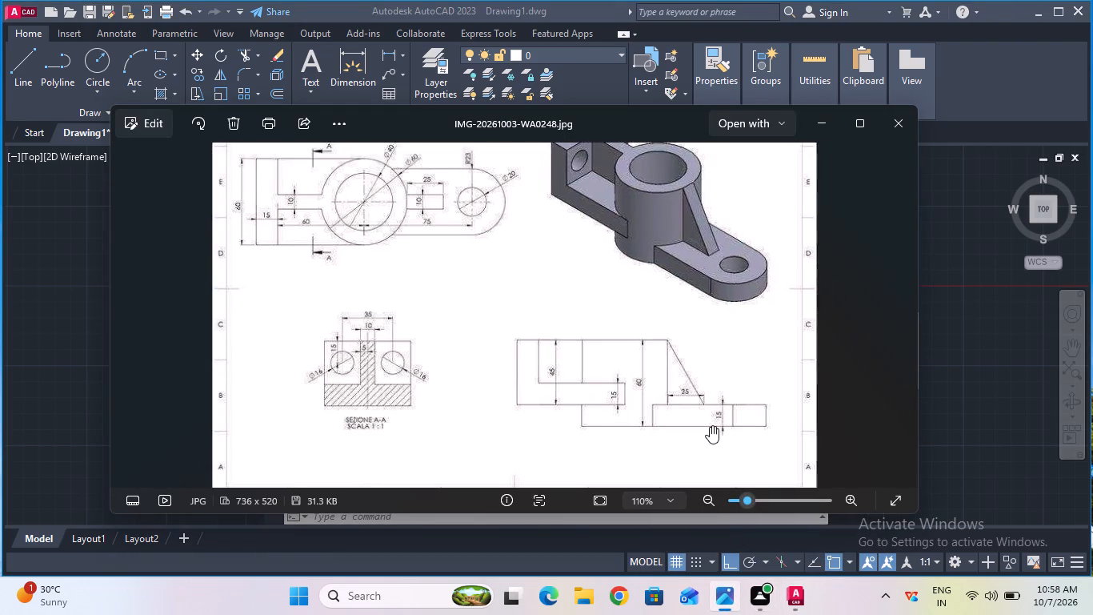
scroll(710, 426, up, 1)
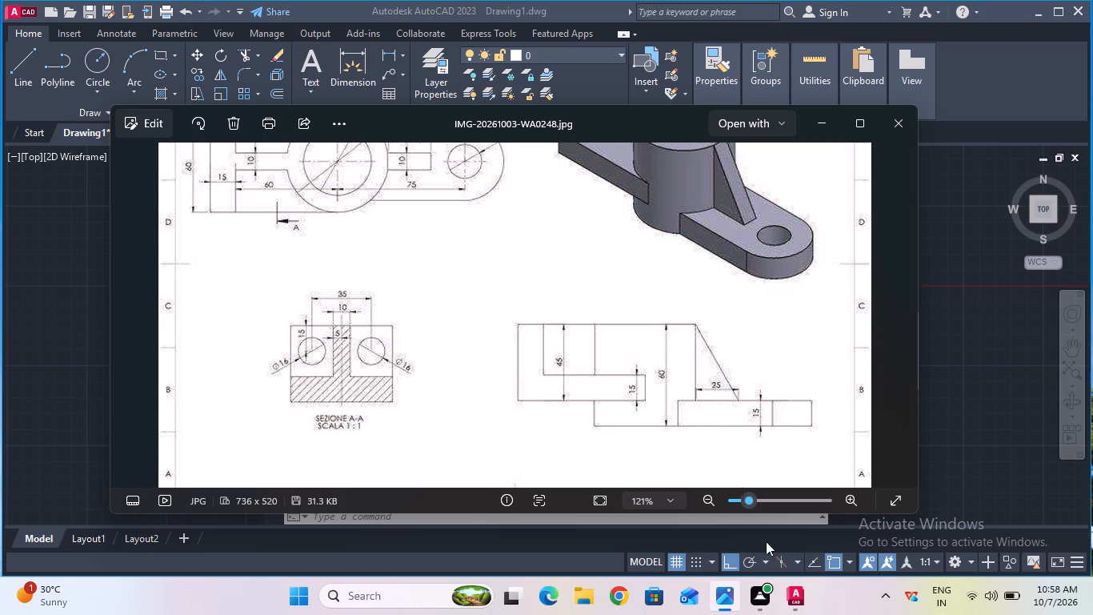
click(804, 605)
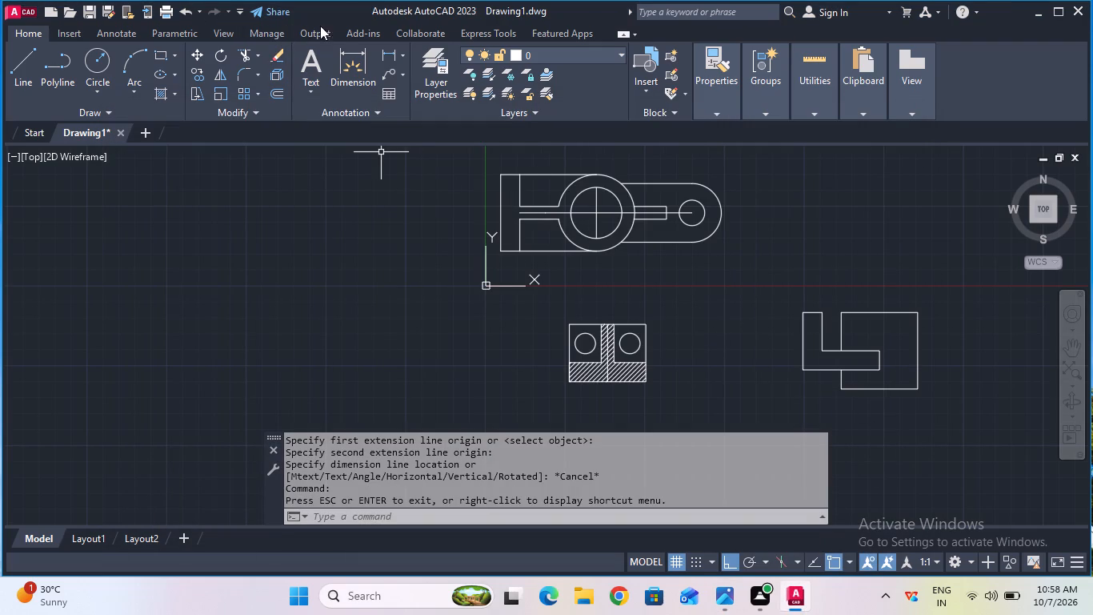
click(384, 59)
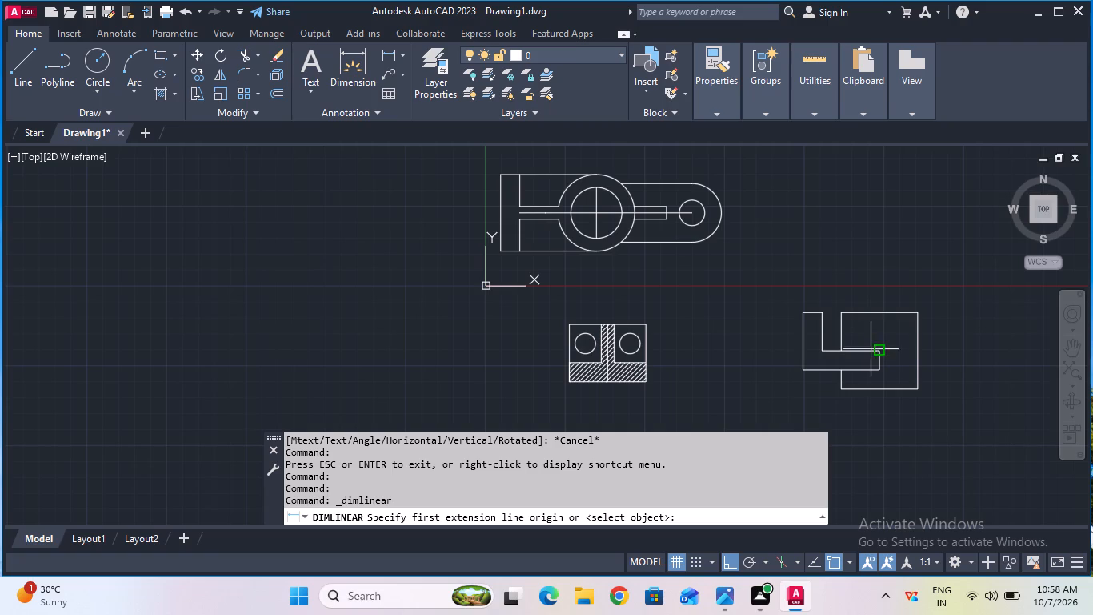
click(879, 350)
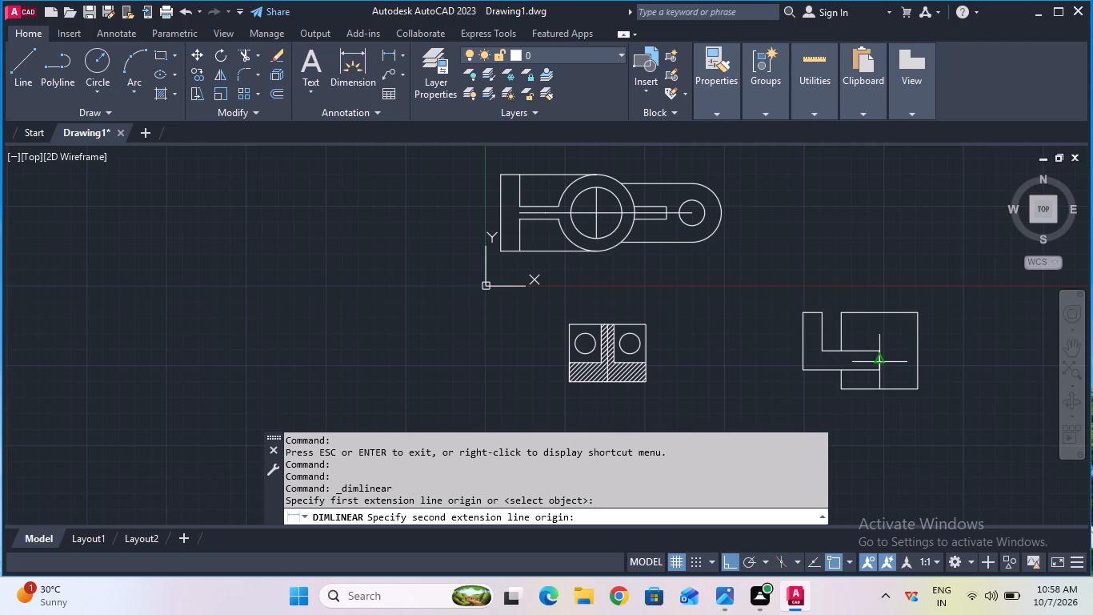
click(879, 370)
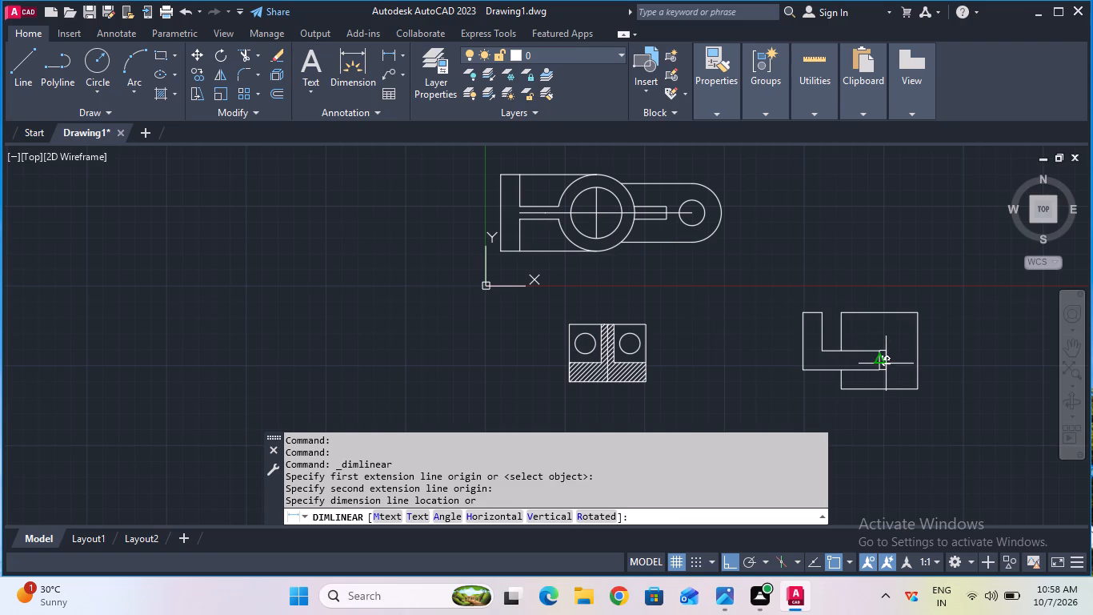
scroll(886, 364, up, 2)
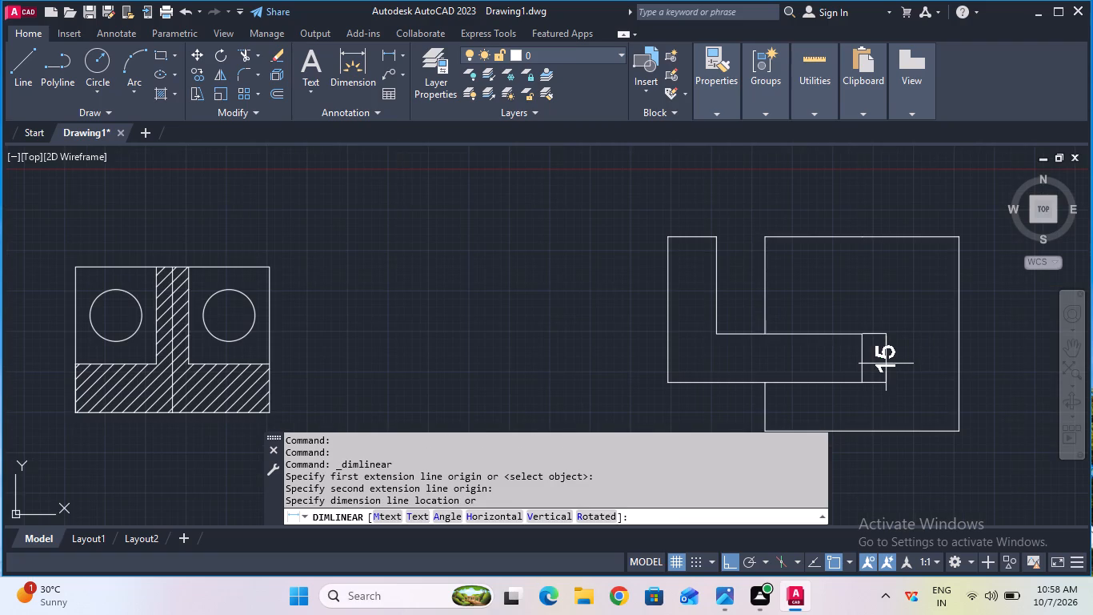
key(Escape)
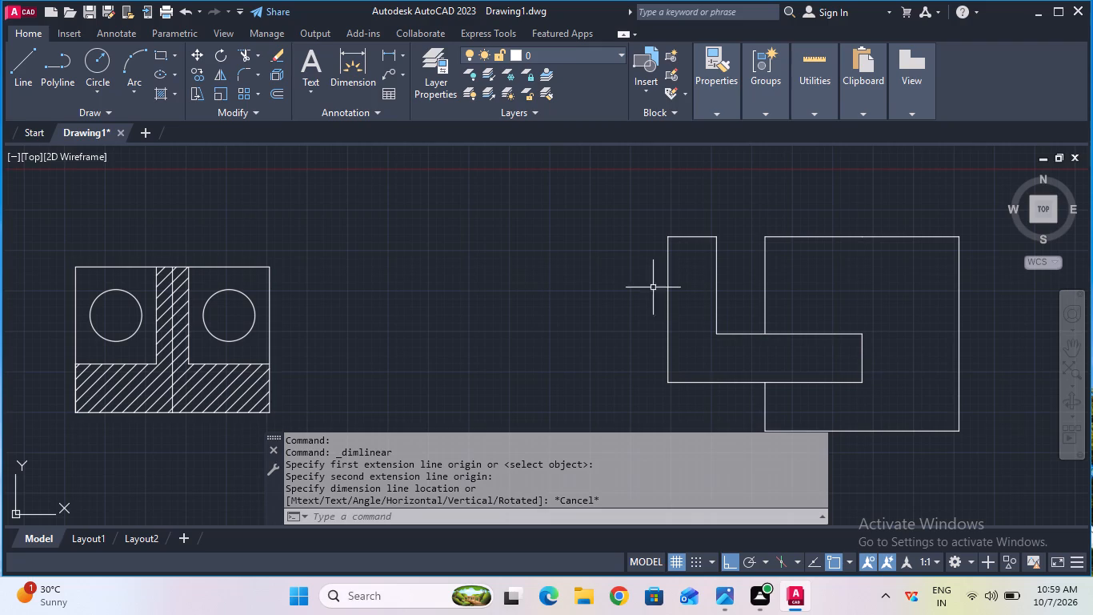
Measure the arm's upper straight edge in the top view, from the outer circle to the rounded end, and return to the front view.
scroll(590, 269, down, 1)
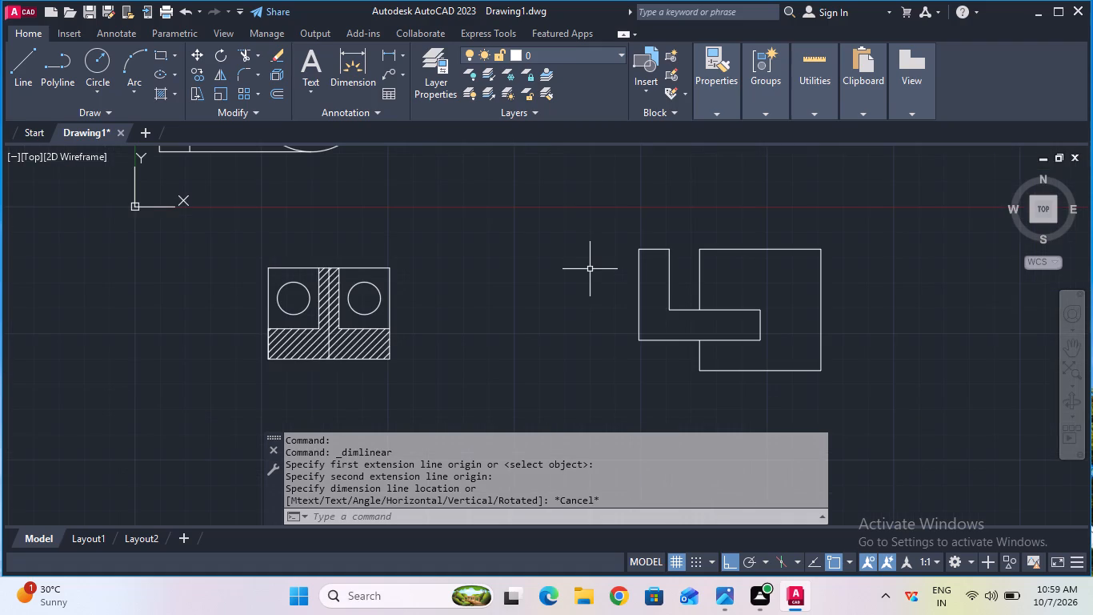
middle_drag(590, 215, 590, 280)
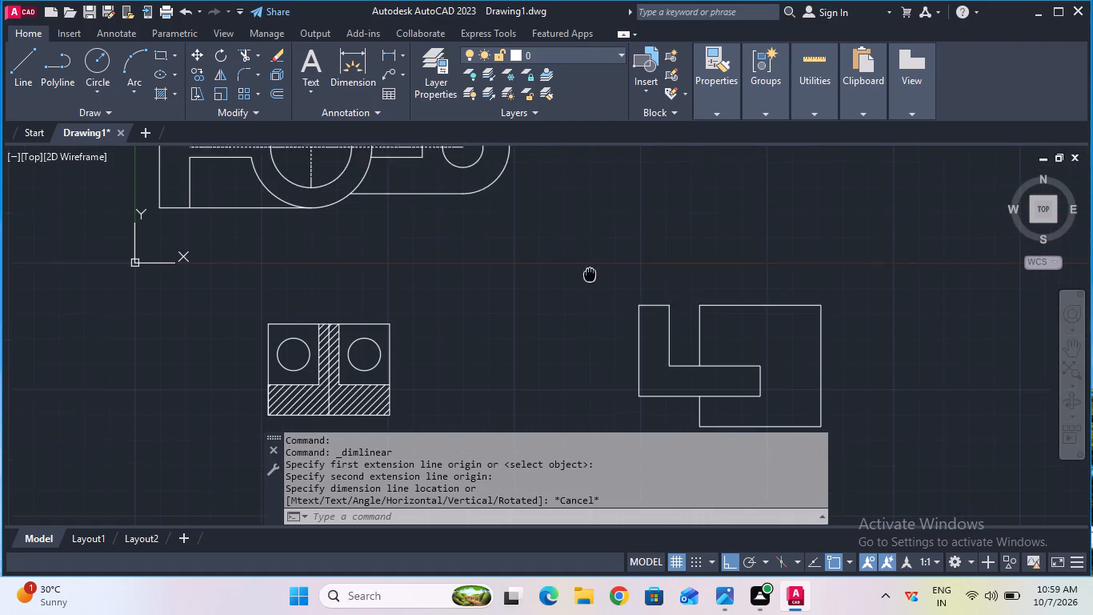
middle_drag(590, 280, 627, 358)
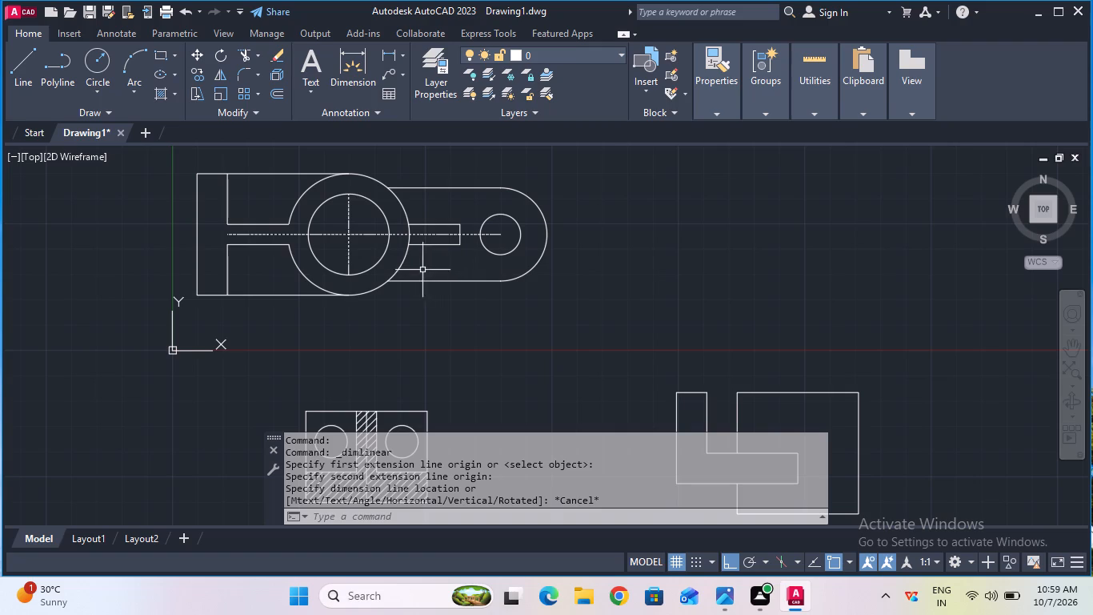
click(387, 60)
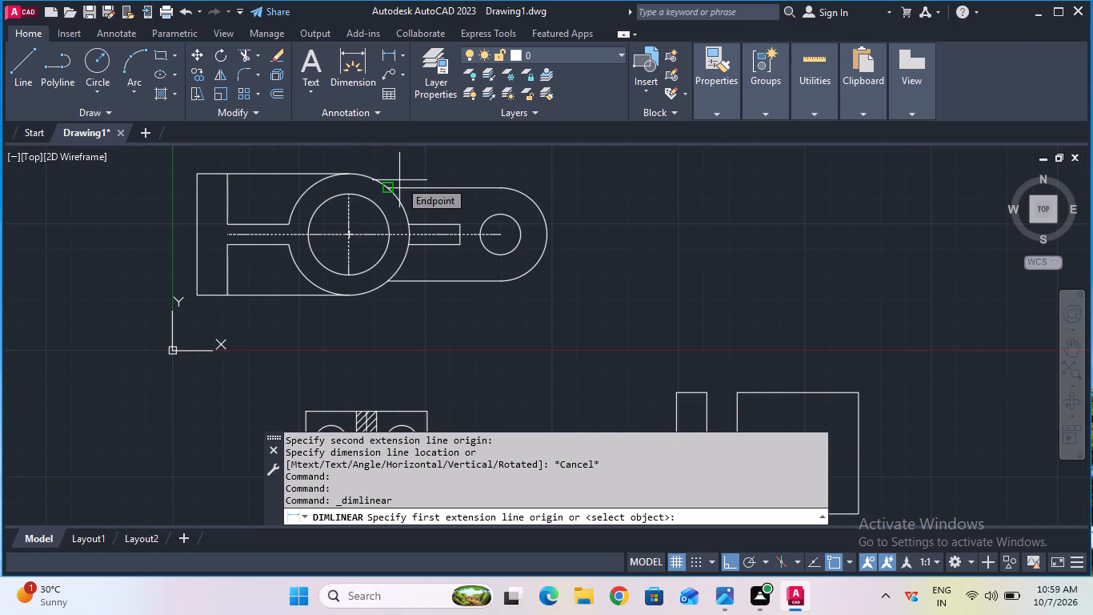
key(Escape)
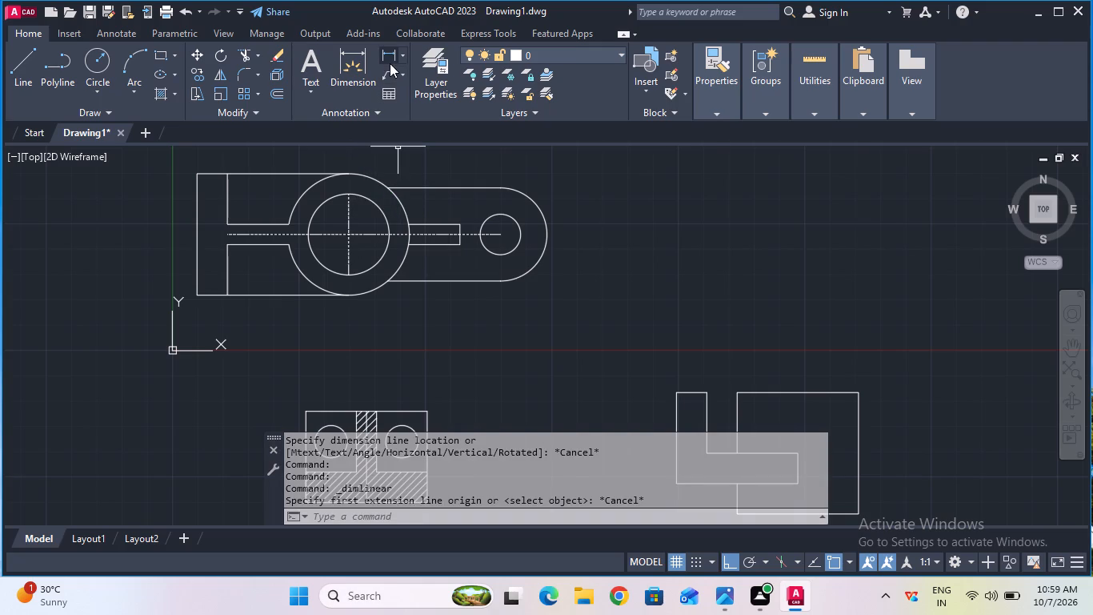
click(390, 59)
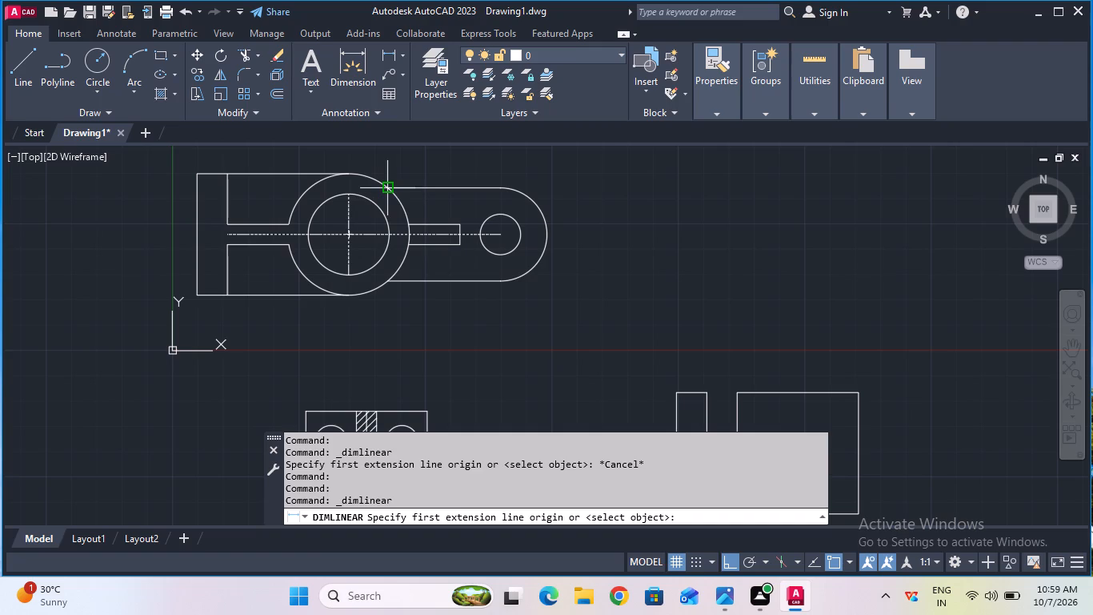
click(387, 192)
click(501, 184)
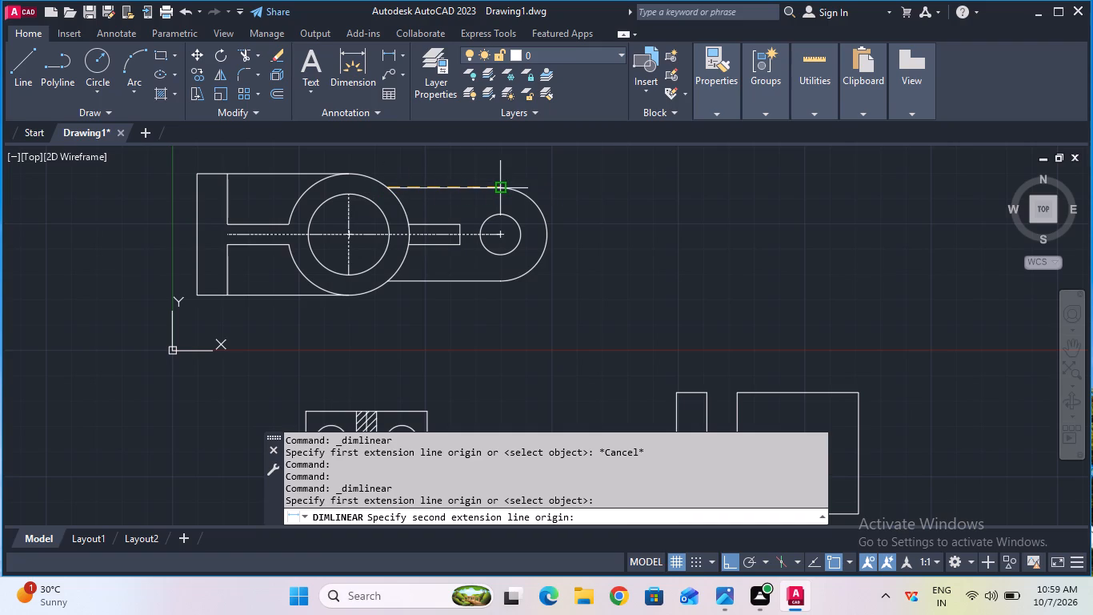
key(Escape)
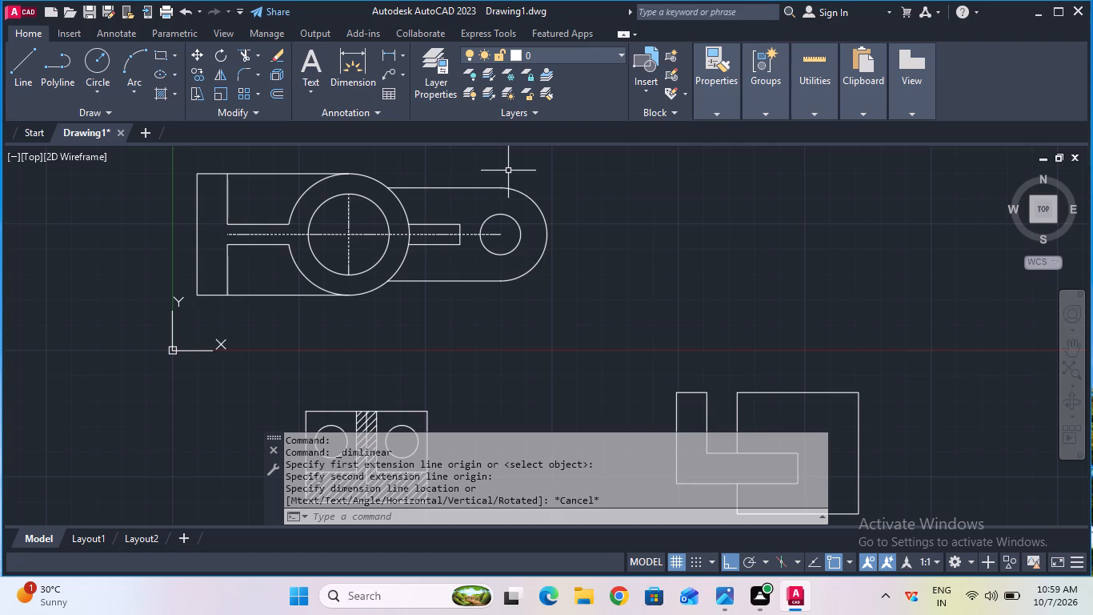
click(1067, 349)
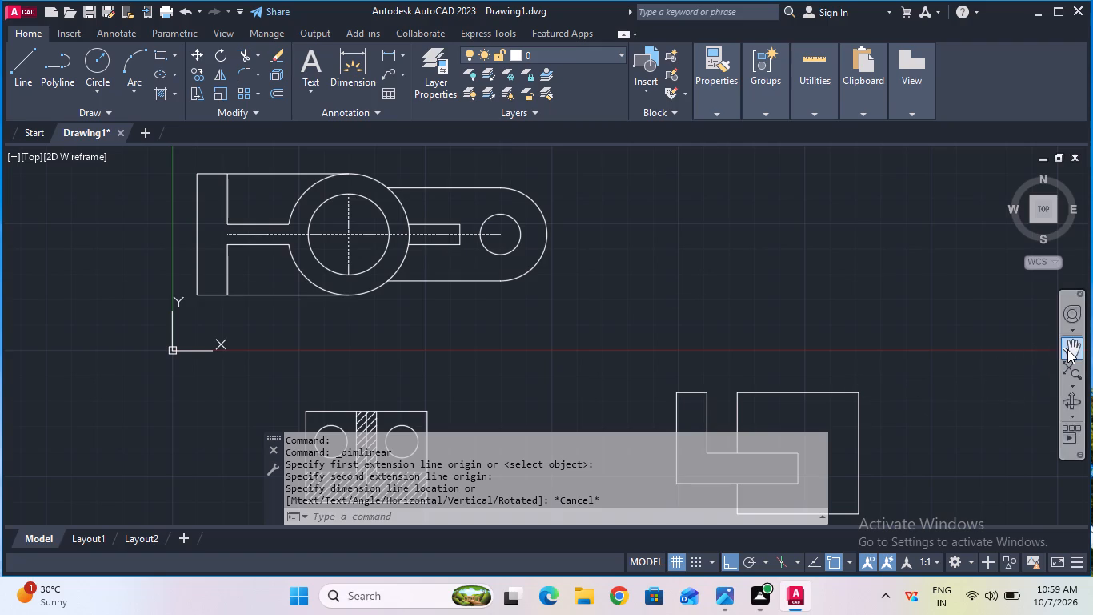
drag(979, 464, 967, 288)
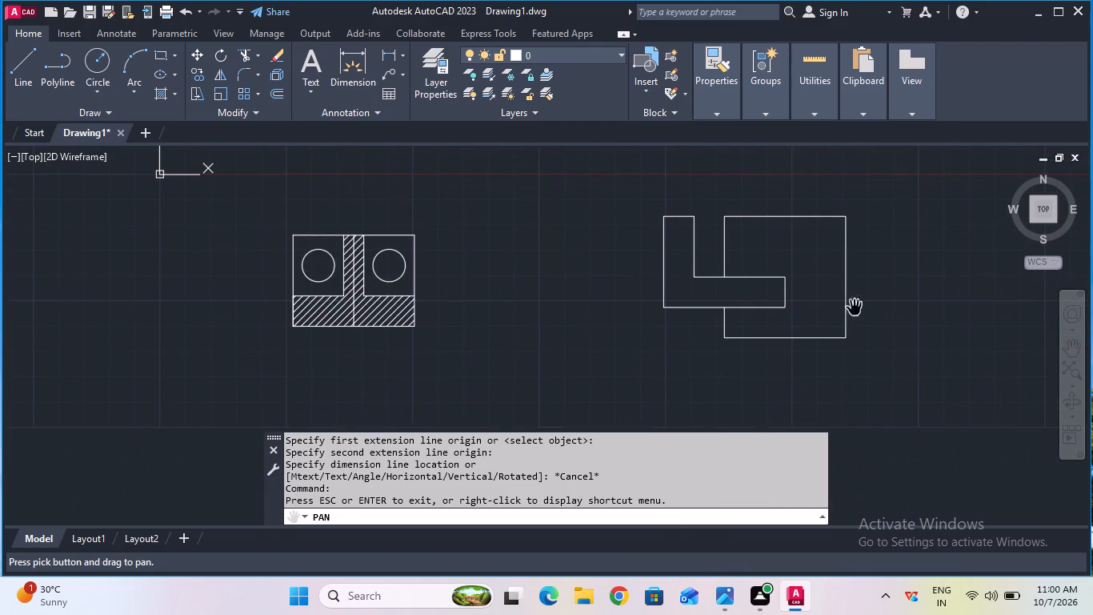
key(Escape)
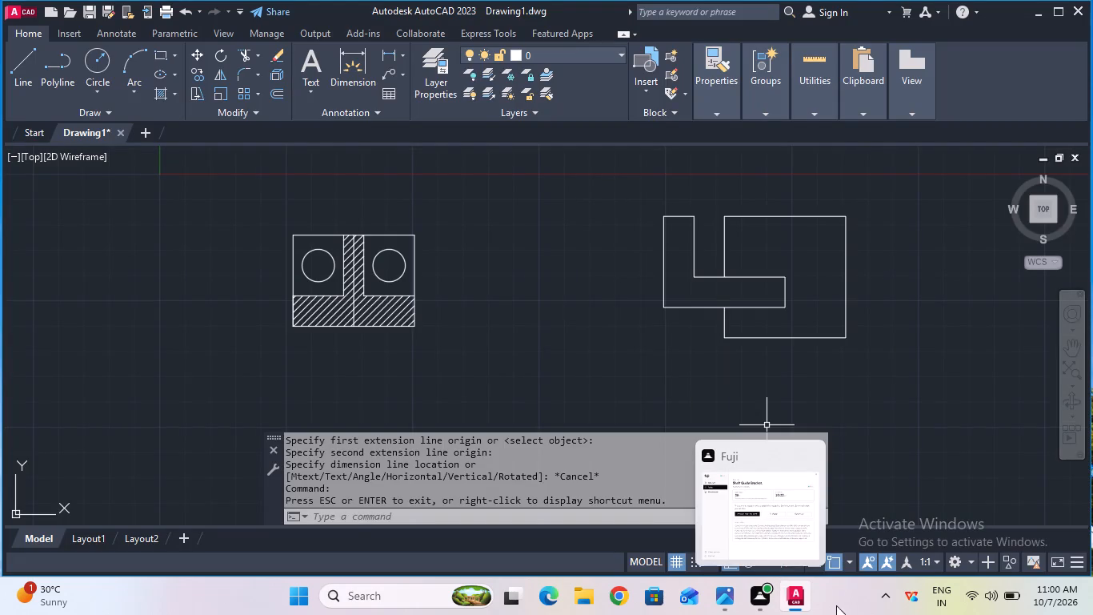
Check the arm in the reference image and place a 15 mm vertical linear dimension upward from the front view cylinder's lower-right corner.
click(18, 85)
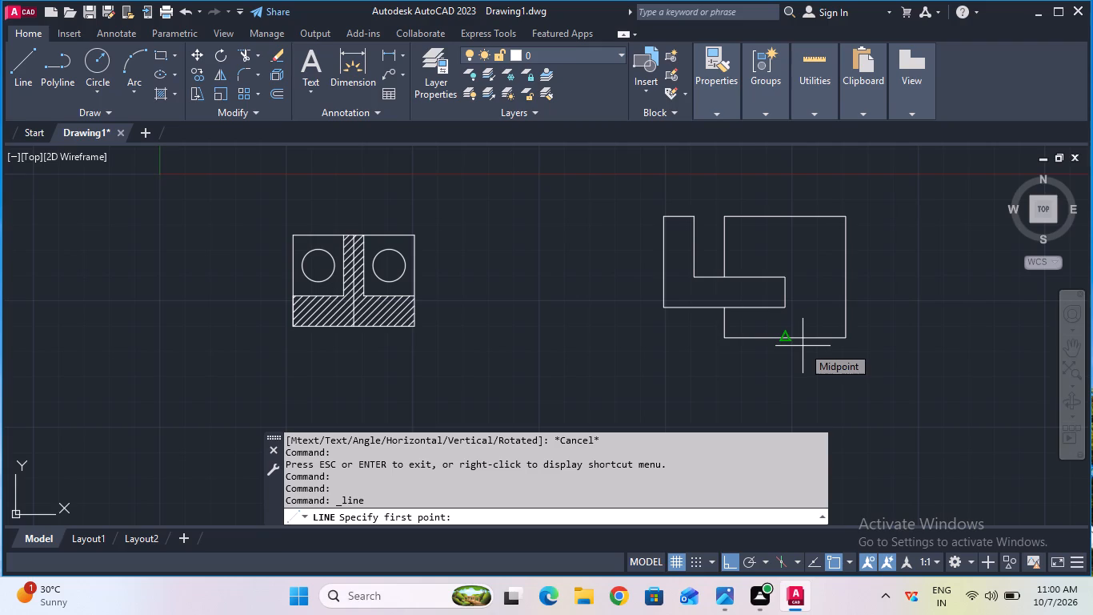
key(Escape)
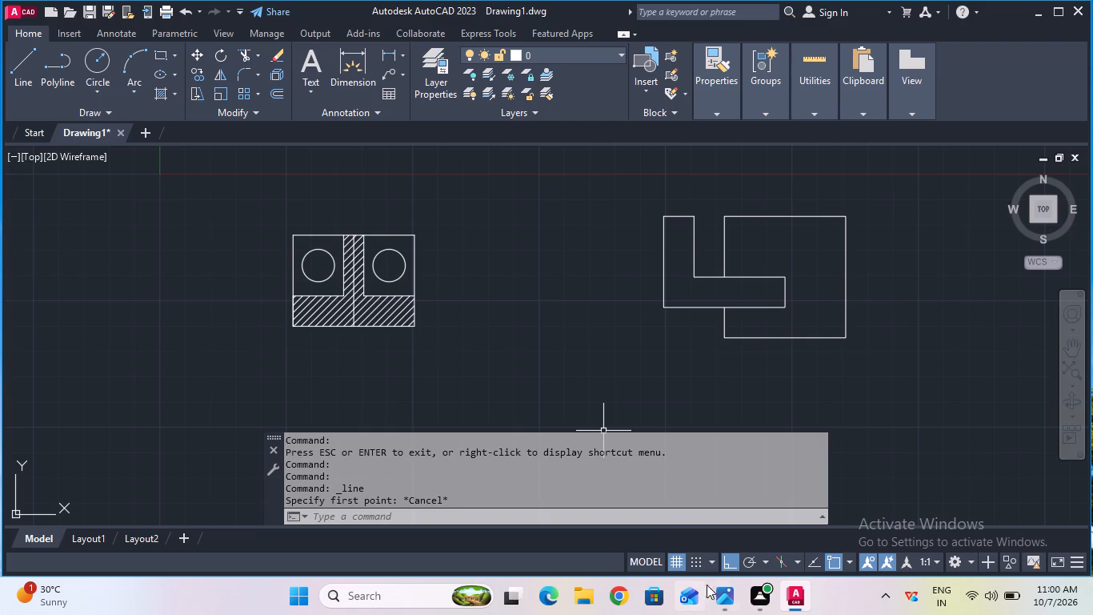
click(712, 599)
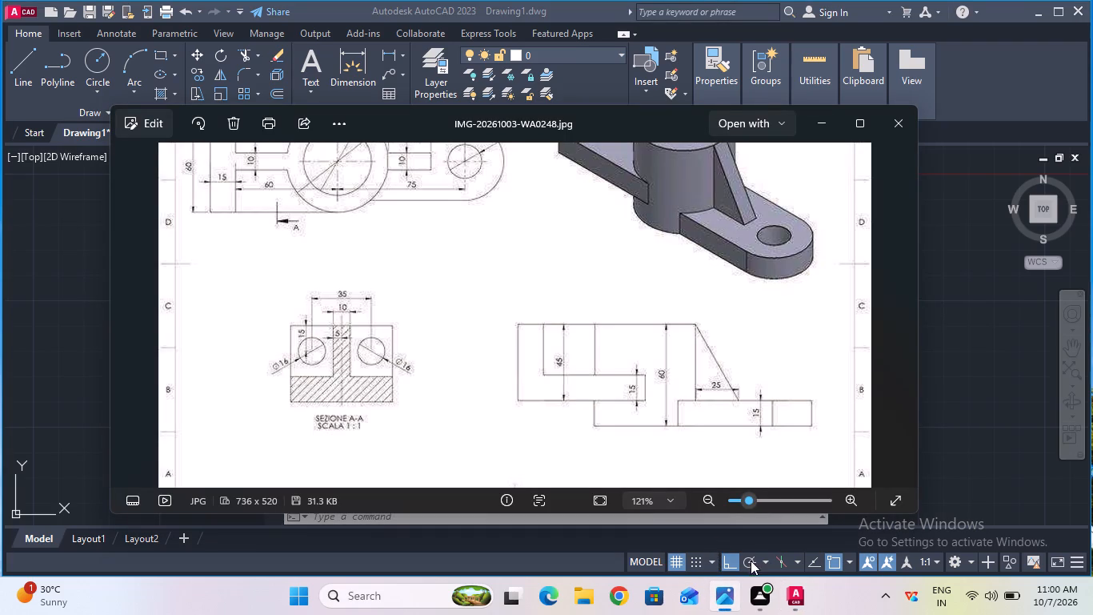
click(789, 584)
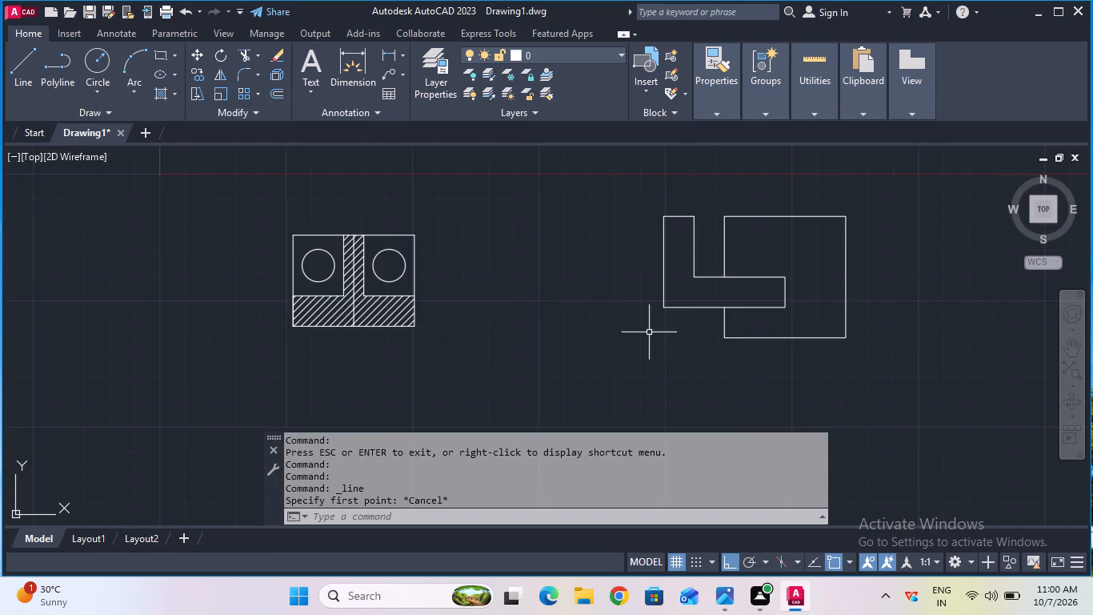
click(8, 74)
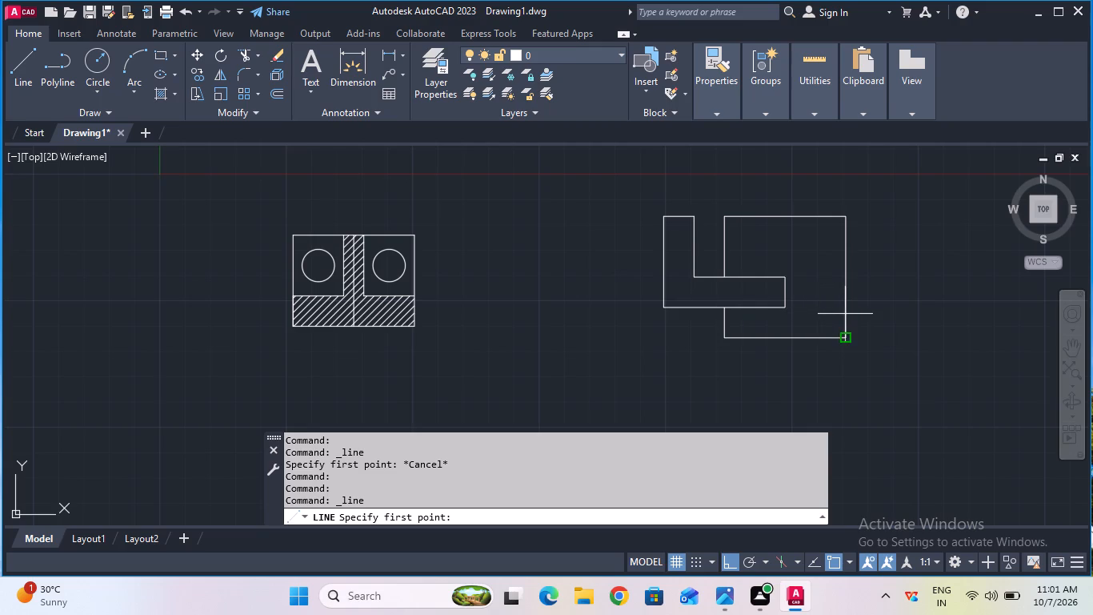
click(381, 54)
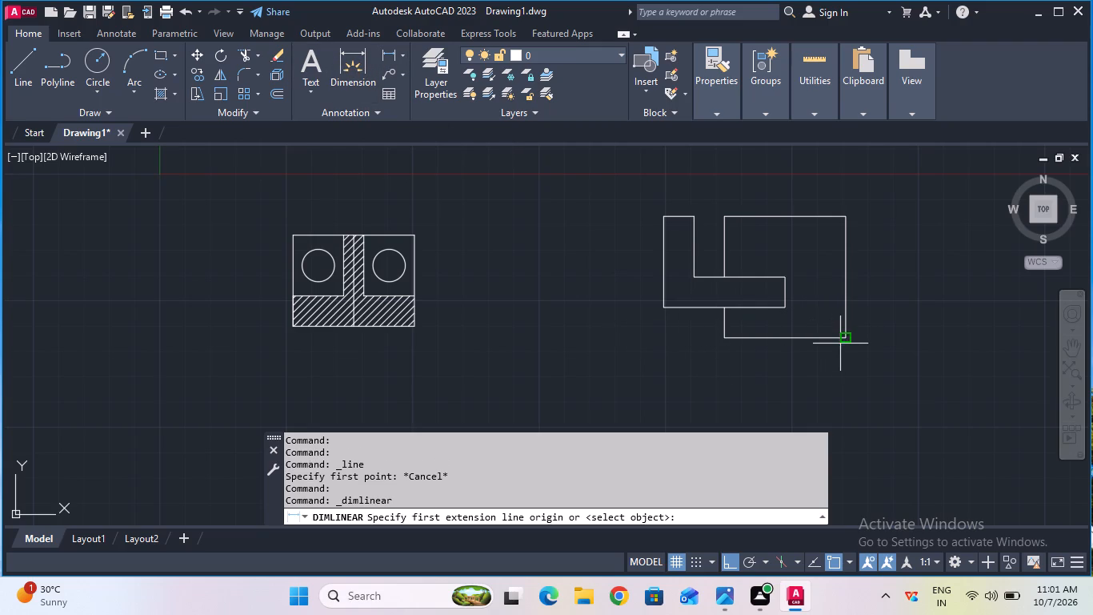
click(842, 343)
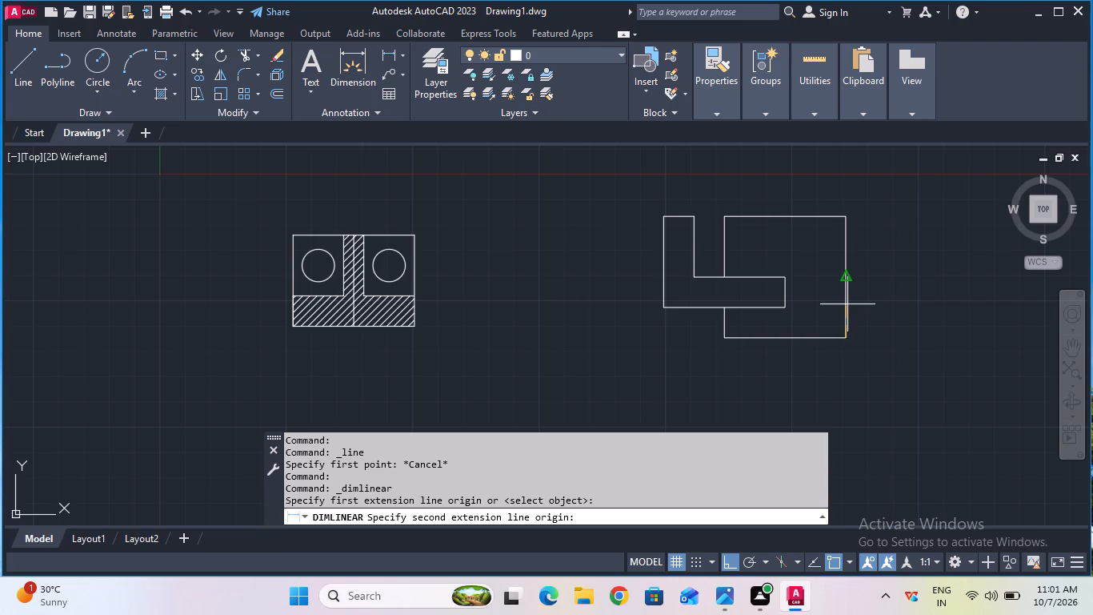
text(15)
key(Return)
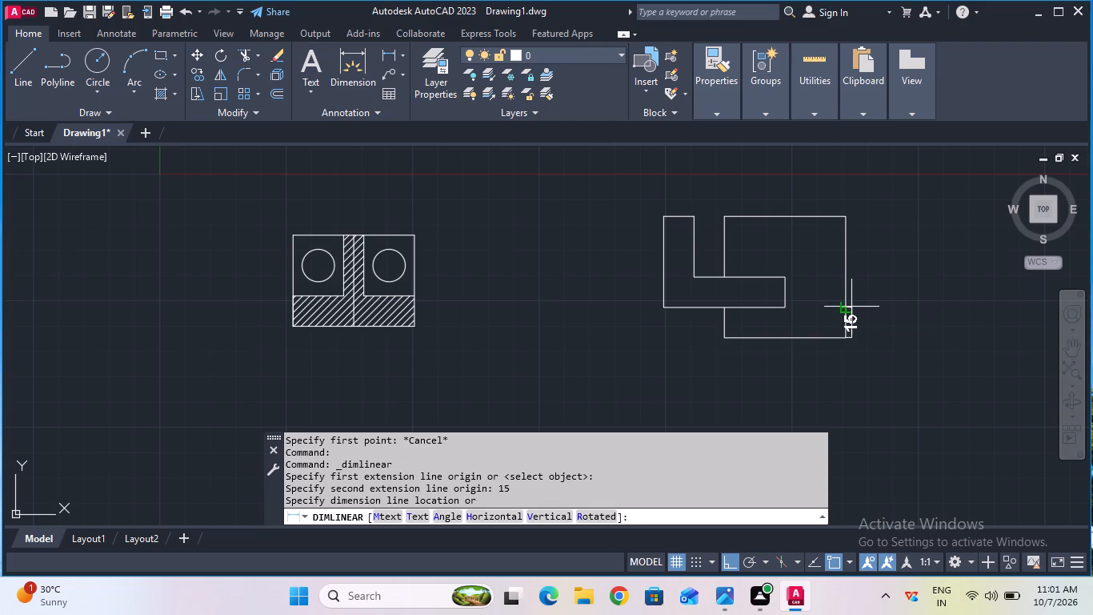
click(904, 318)
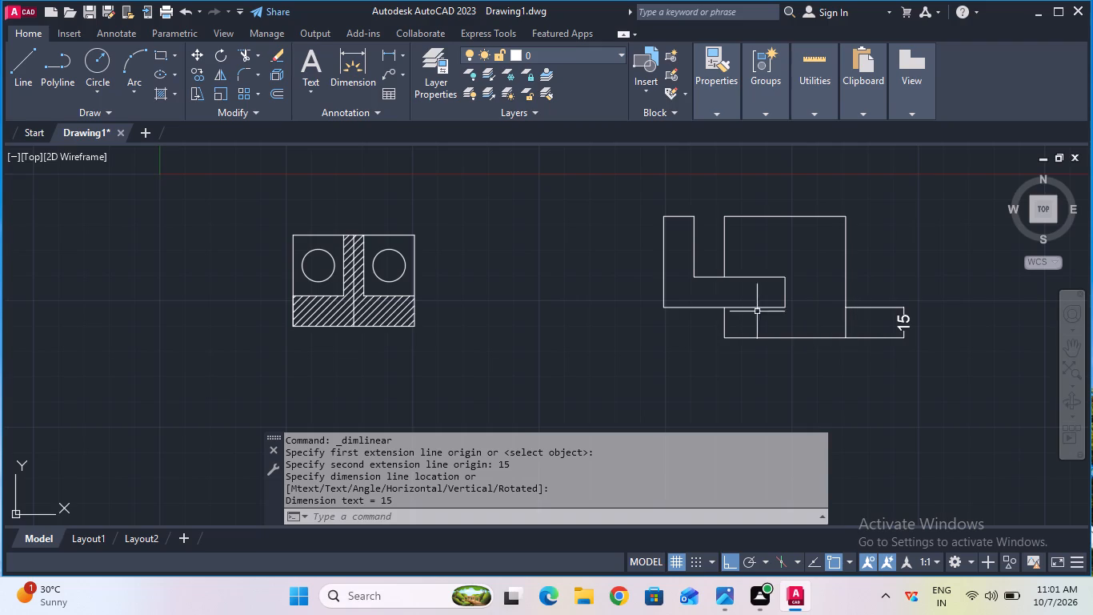
Draw a short horizontal line along the 15 mm dimension's upper extension line, from its midpoint to the cylinder's right edge.
click(31, 68)
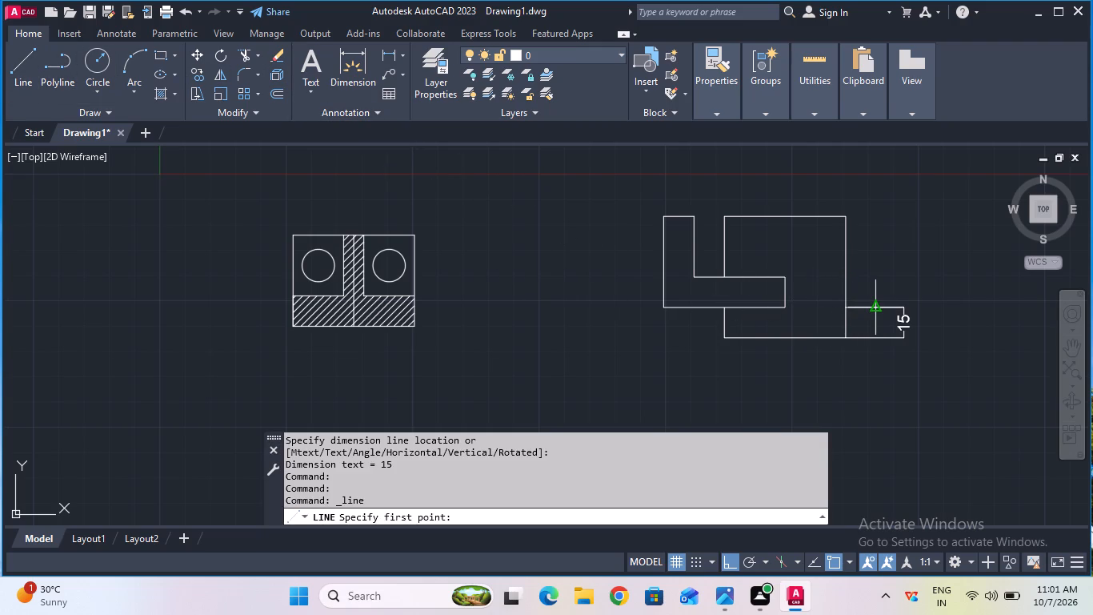
click(873, 305)
click(849, 309)
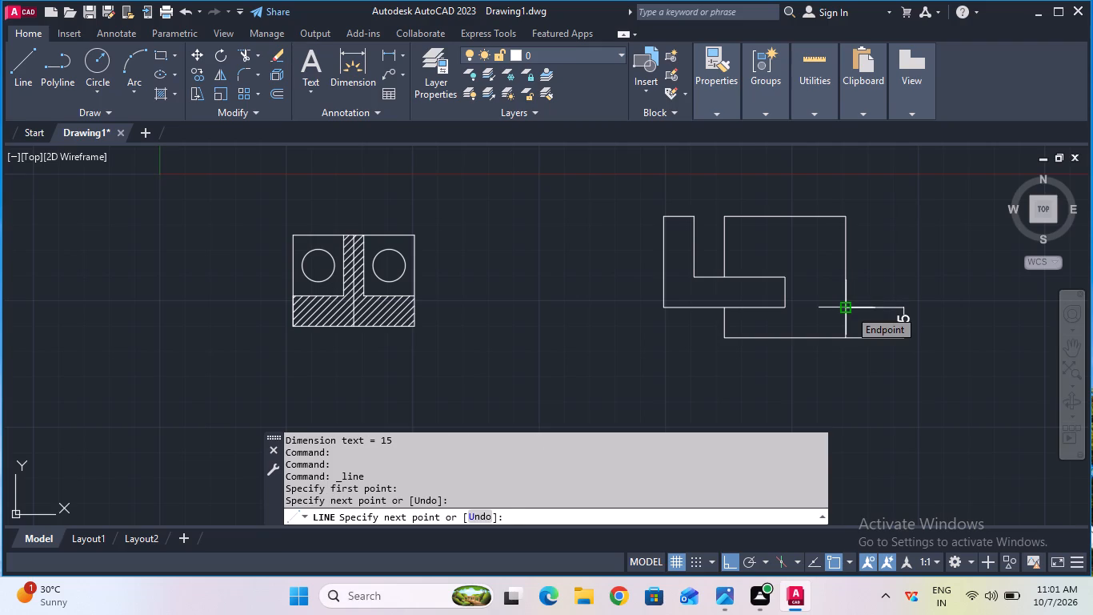
key(Return)
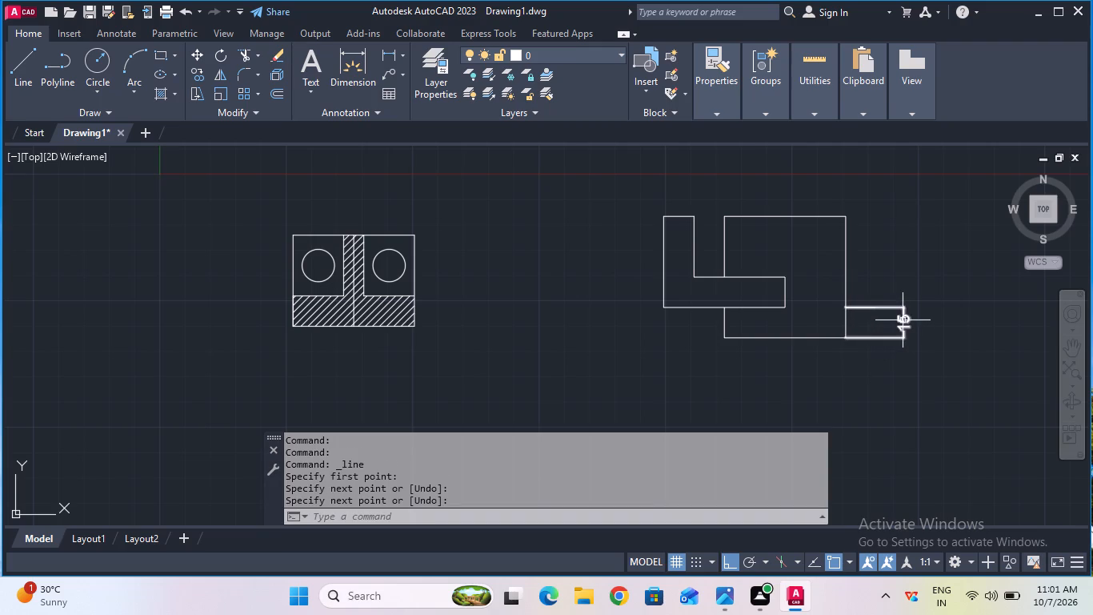
Erase the 15 mm vertical dimension at the cylinder's lower-right corner.
click(904, 320)
key(Delete)
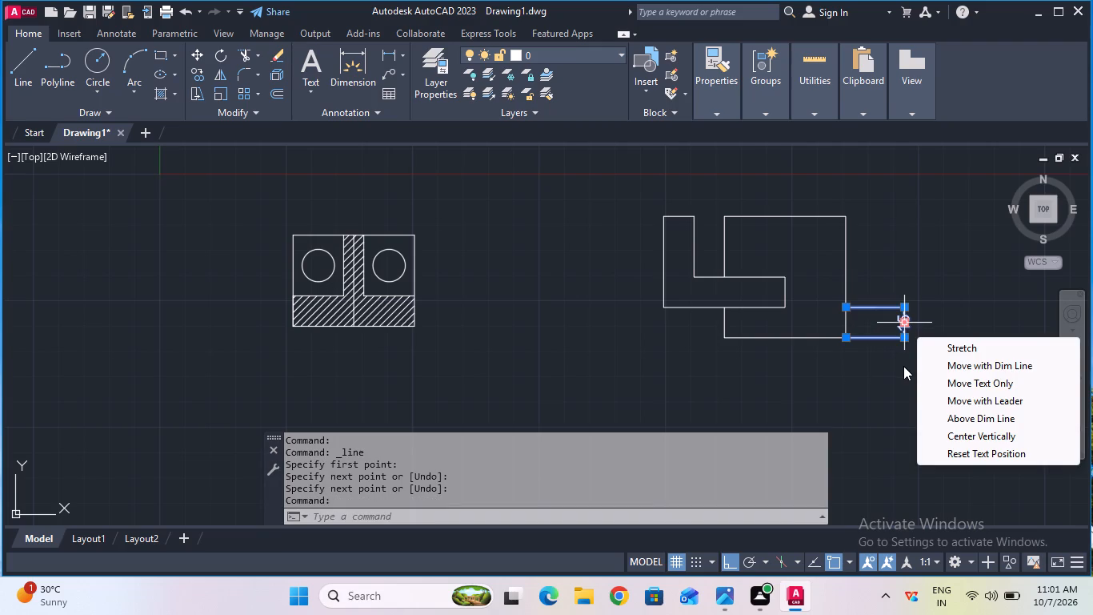
key(Escape)
key(Delete)
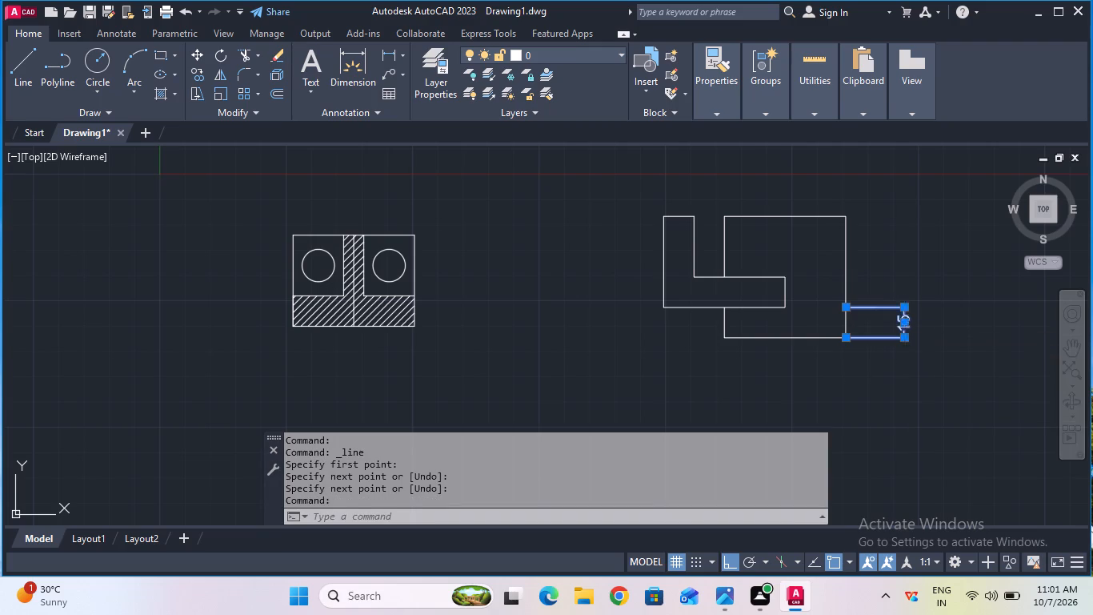
Draw the arm outline from the cylinder's right edge: 15 mm left, 15 down, 55 plus 15 right, 15 up, then back to the short line.
click(17, 58)
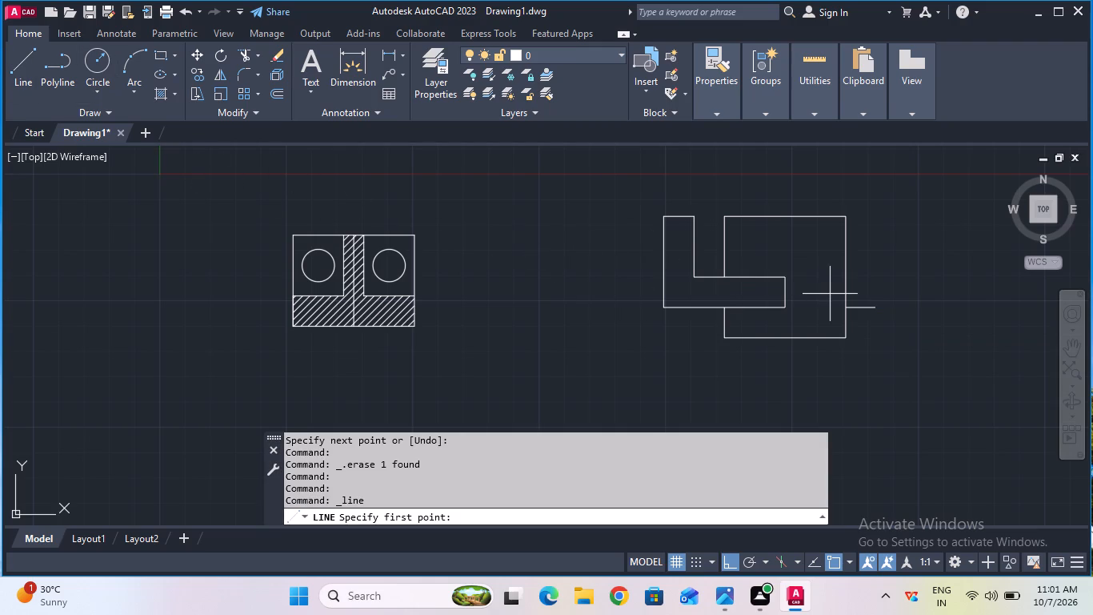
click(843, 305)
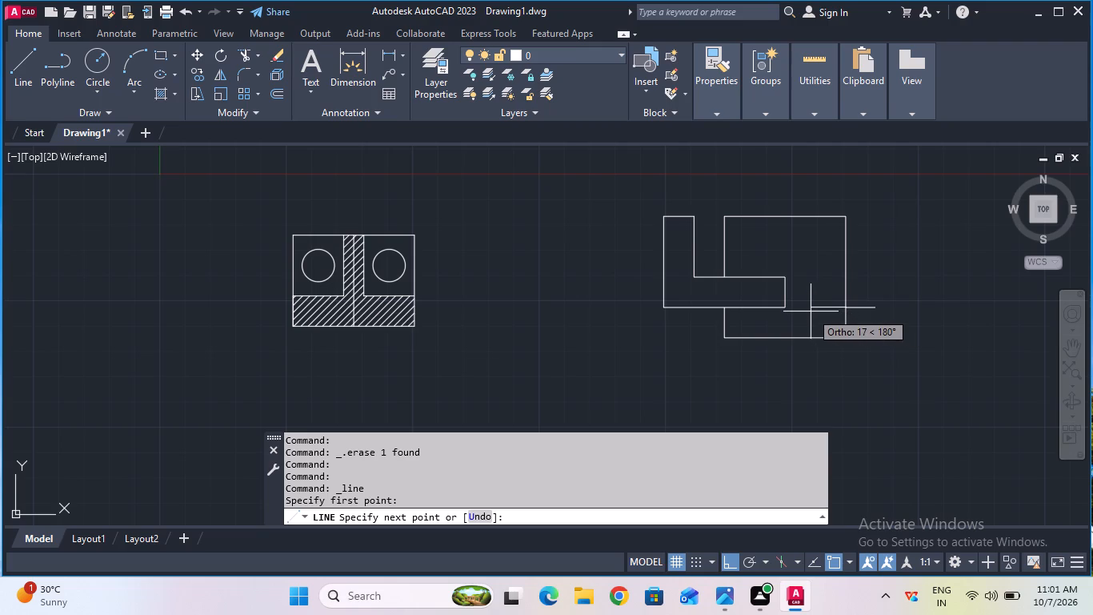
text(15)
key(Return)
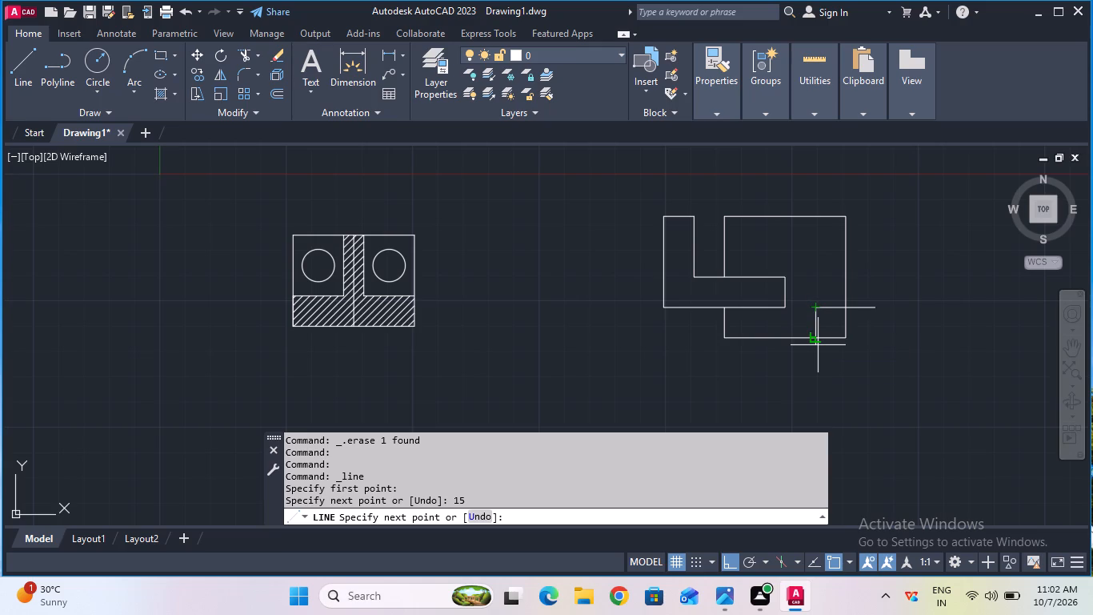
text(15)
key(Return)
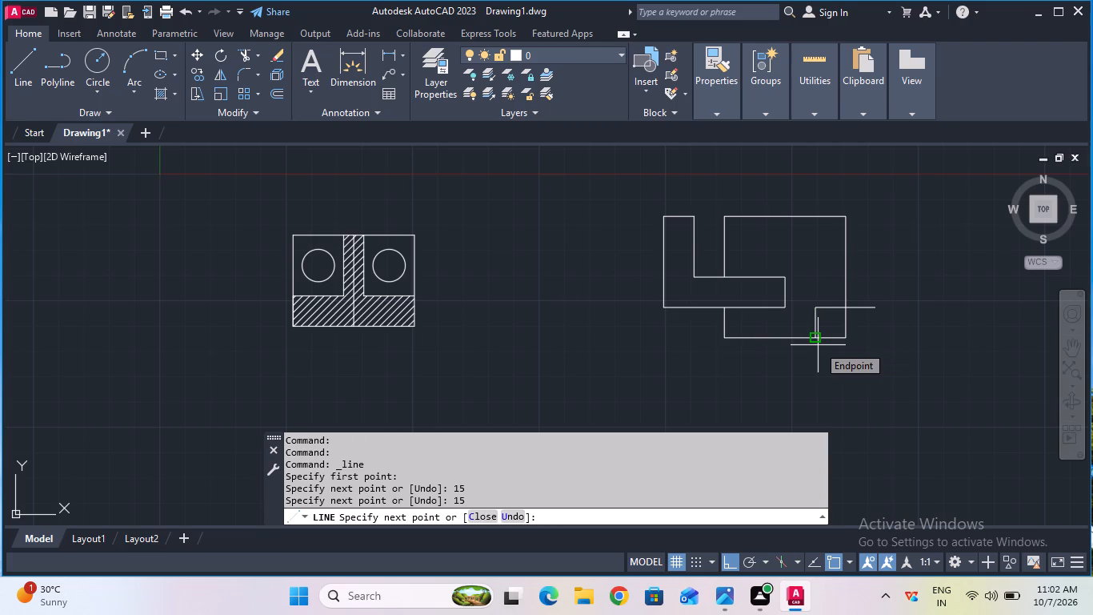
click(818, 345)
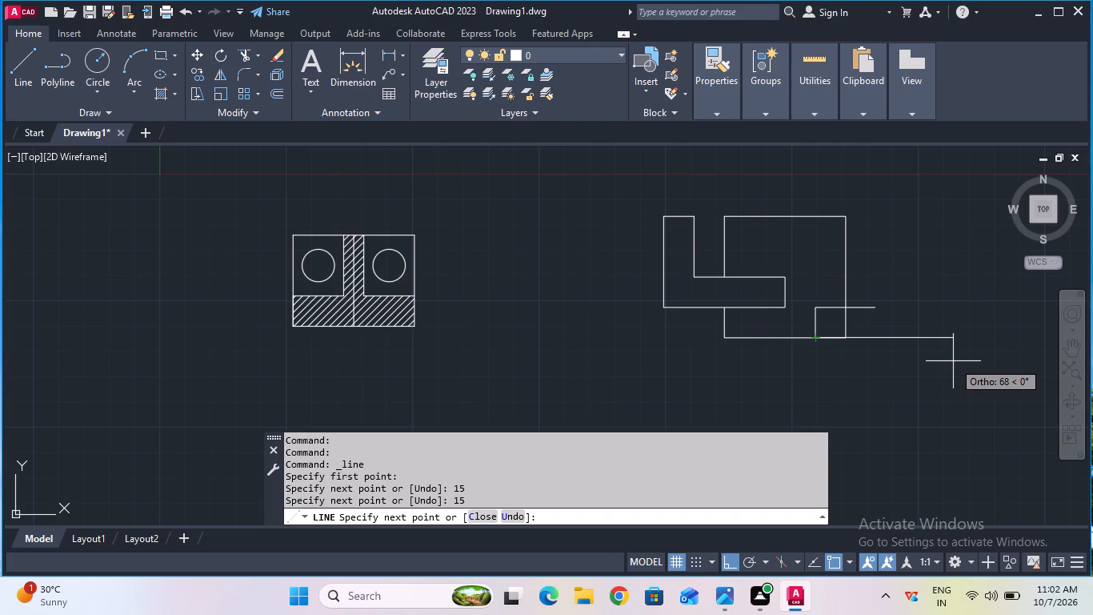
text(55)
key(Return)
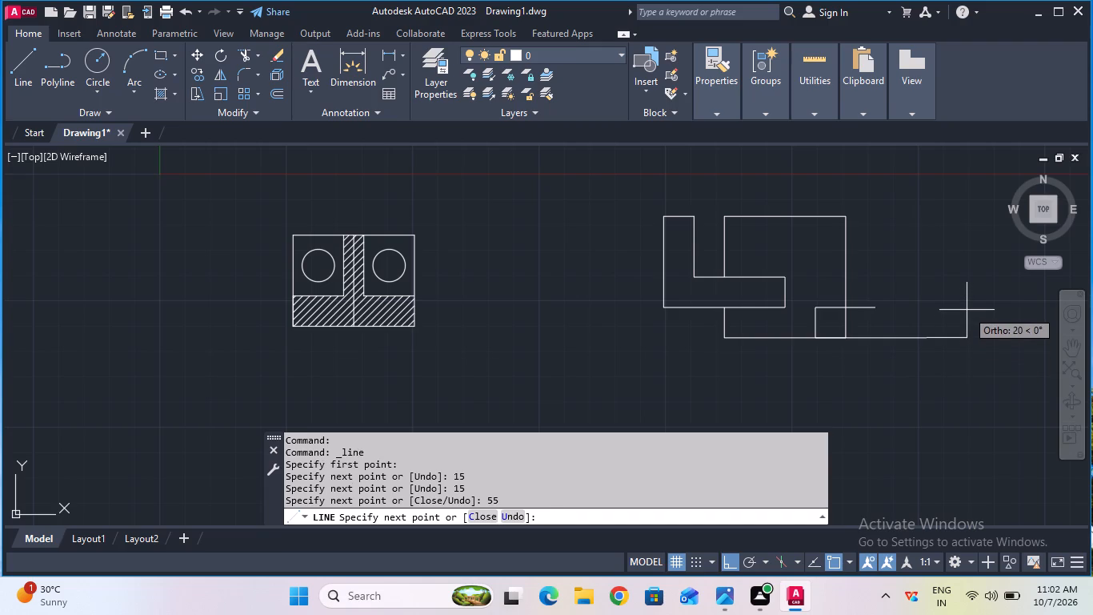
key(1)
key(5)
key(Return)
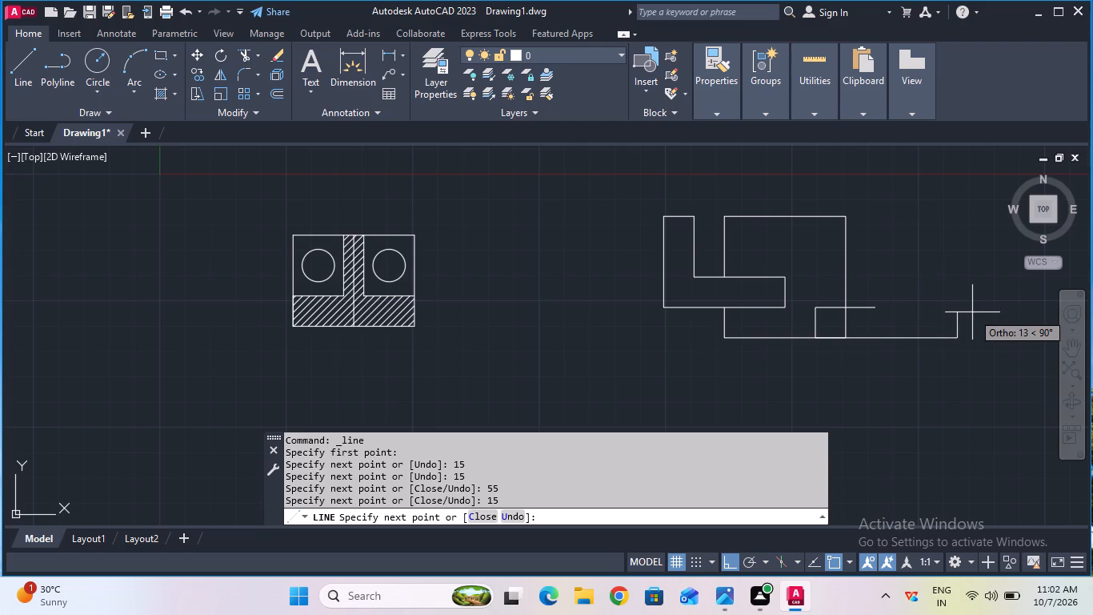
text(15)
key(Return)
click(866, 307)
key(Escape)
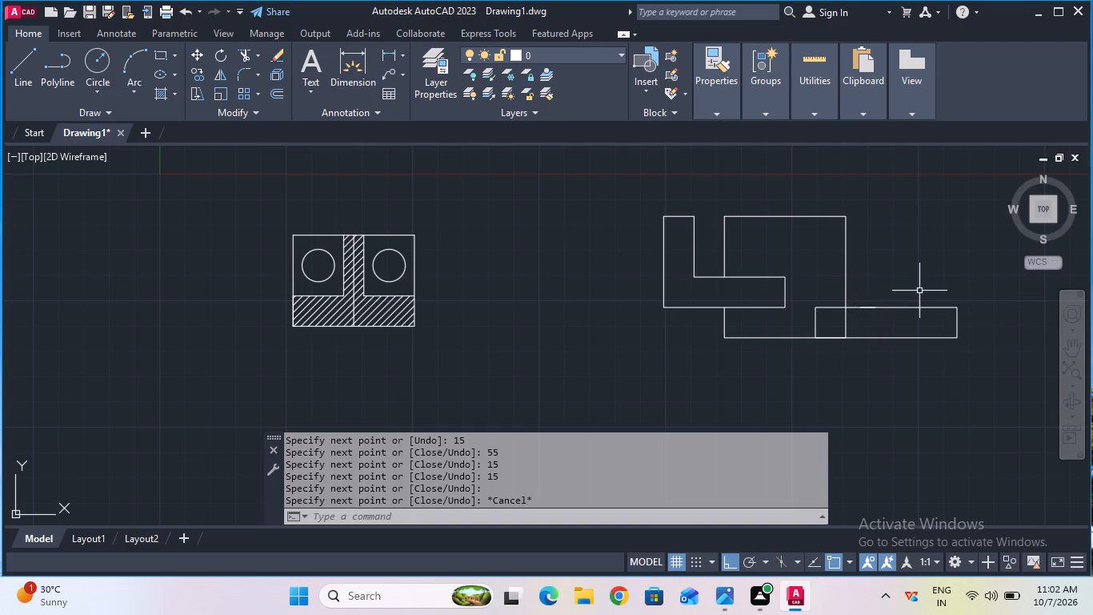
Trim away the part of the cylinder's right vertical edge that lies inside the arm outline, and keep Ortho mode on.
scroll(880, 362, up, 2)
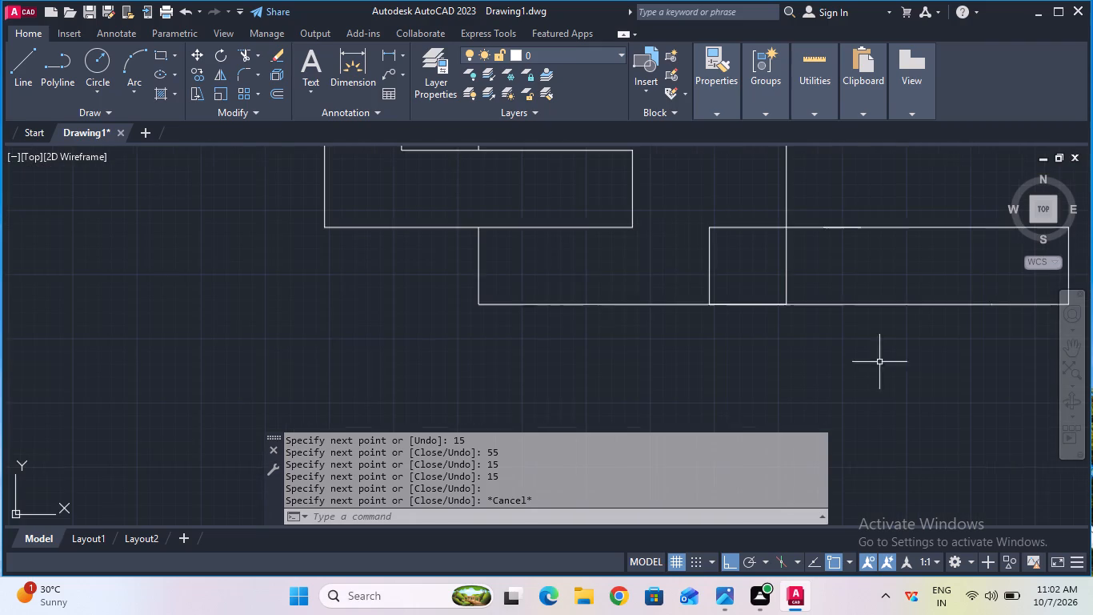
click(242, 60)
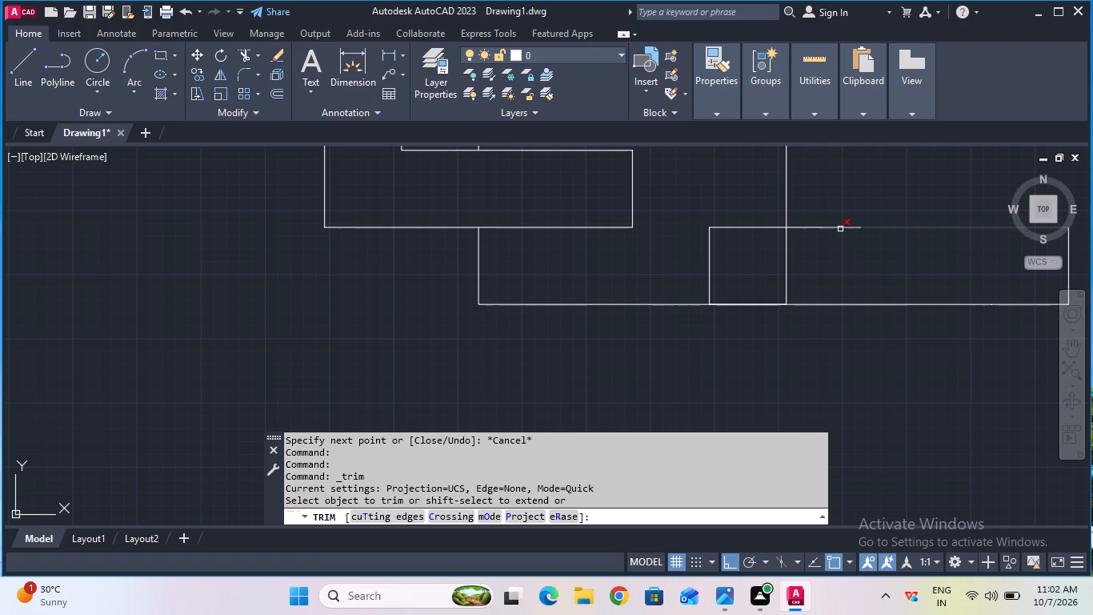
scroll(815, 249, down, 1)
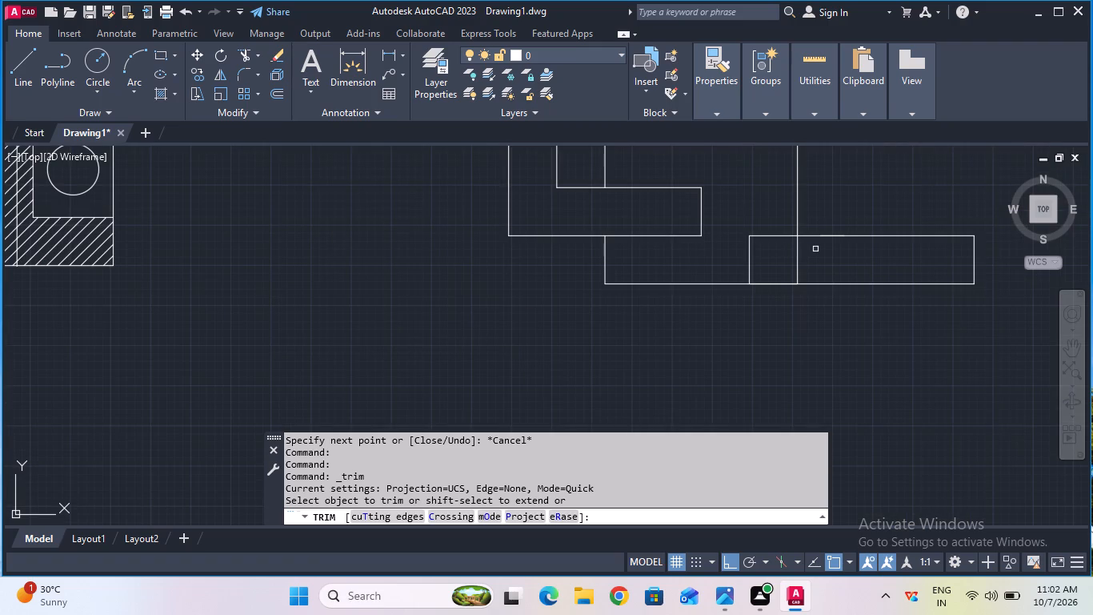
key(Escape)
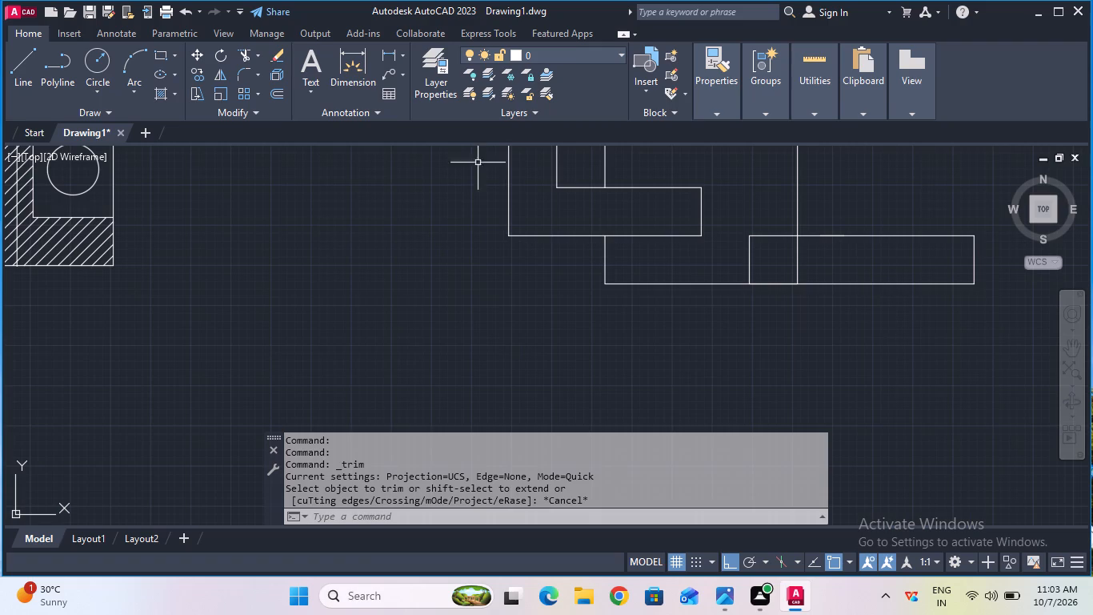
click(236, 55)
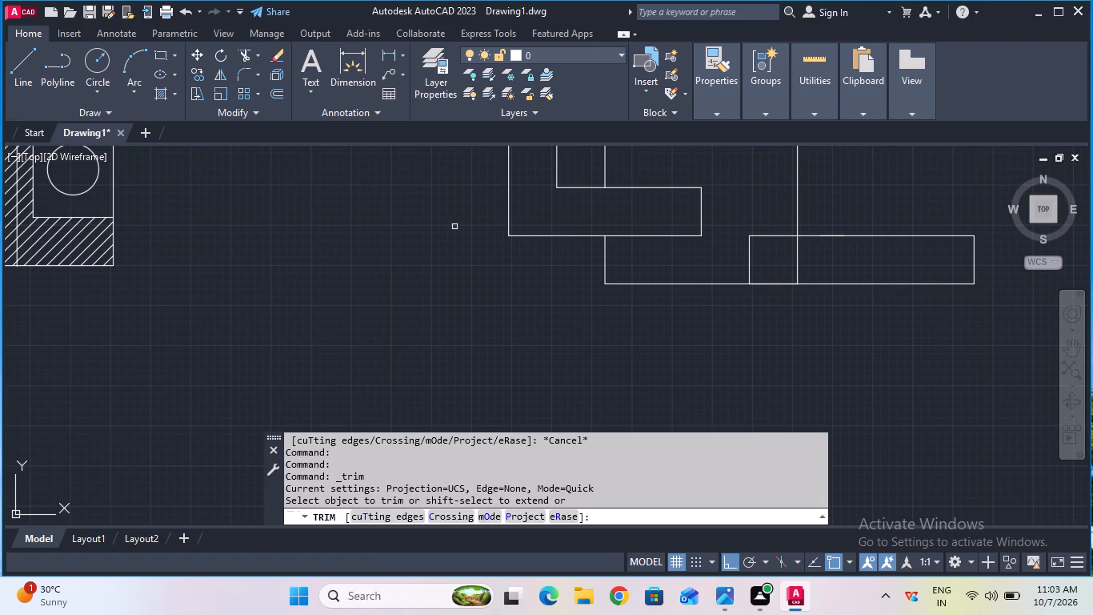
drag(807, 265, 791, 259)
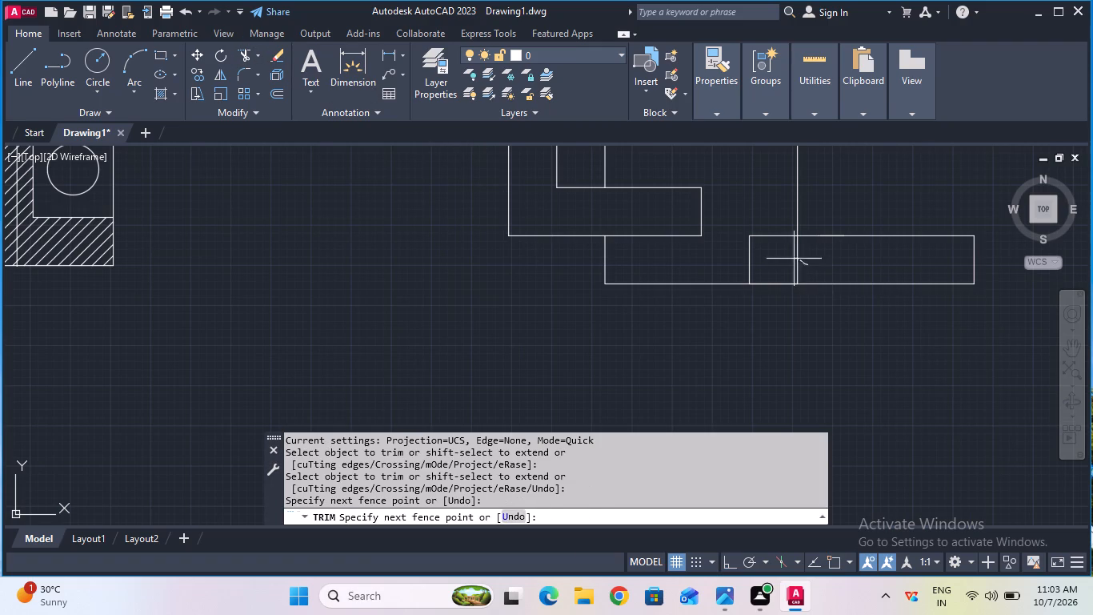
drag(791, 259, 789, 259)
scroll(789, 259, down, 2)
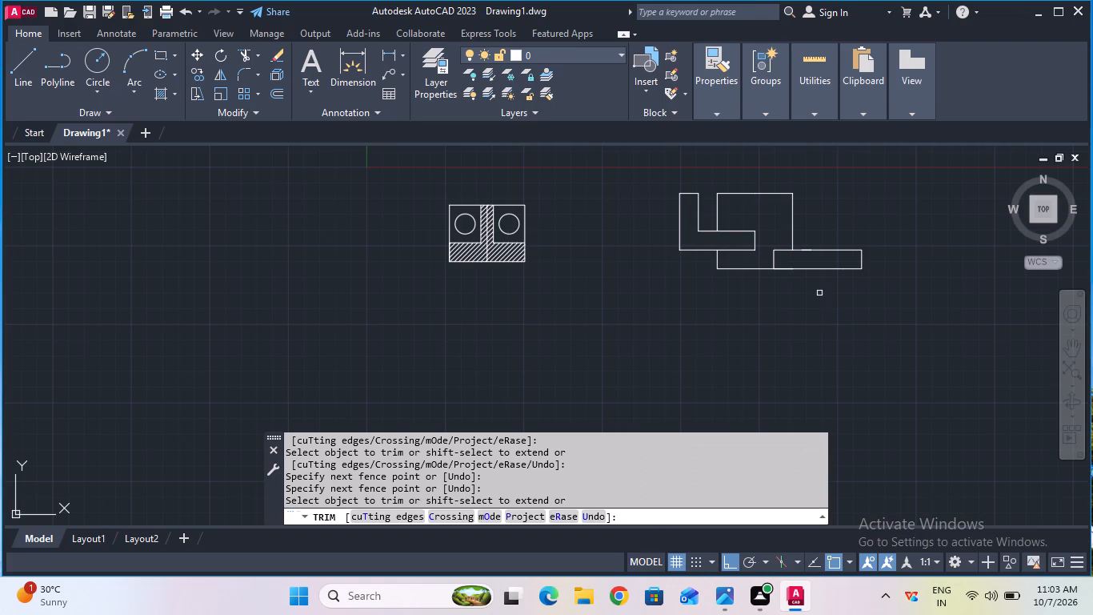
key(F8)
key(Escape)
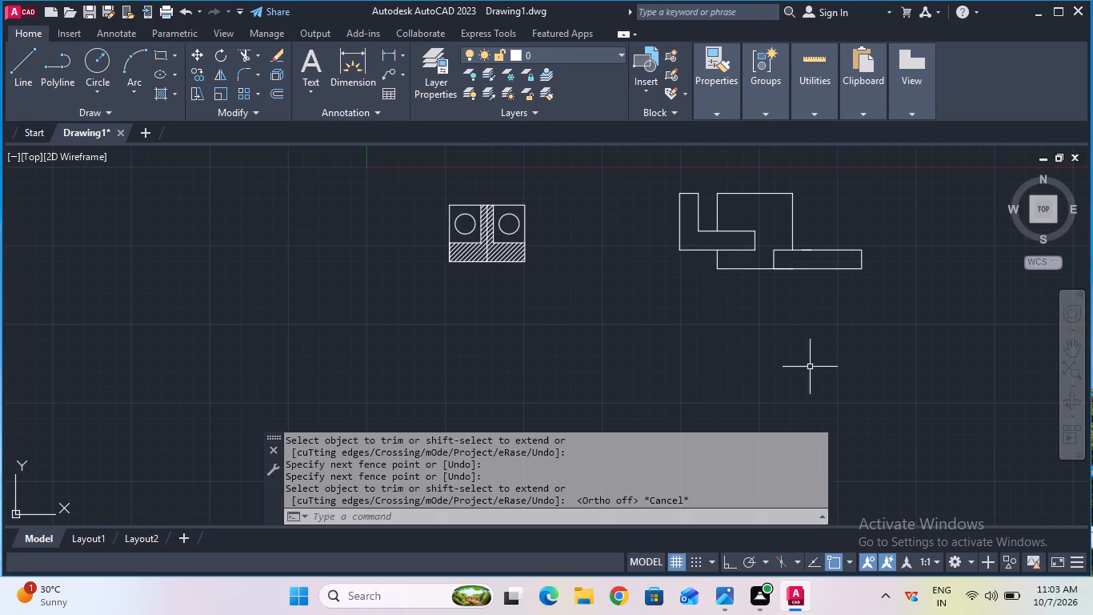
key(F8)
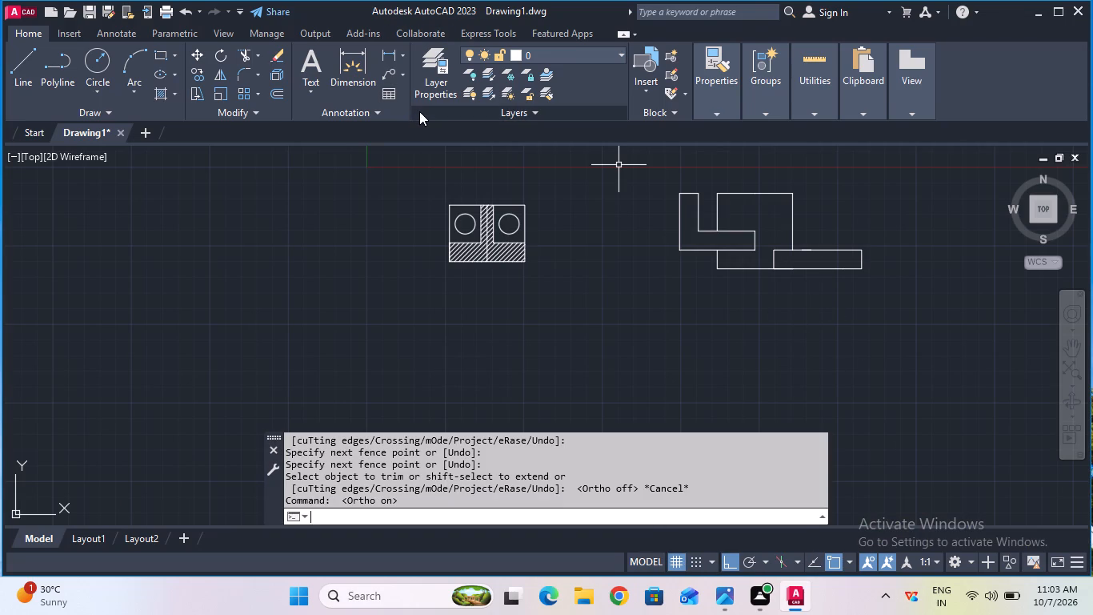
Draw a 25 mm vertical line down from the cylinder's top-right corner along its right edge.
click(36, 60)
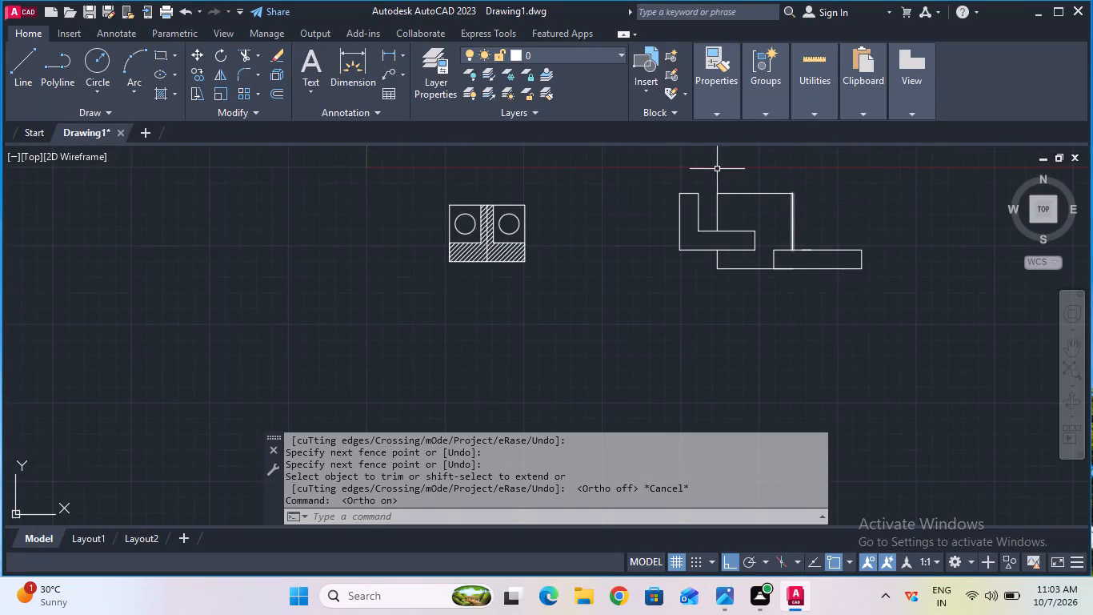
click(26, 59)
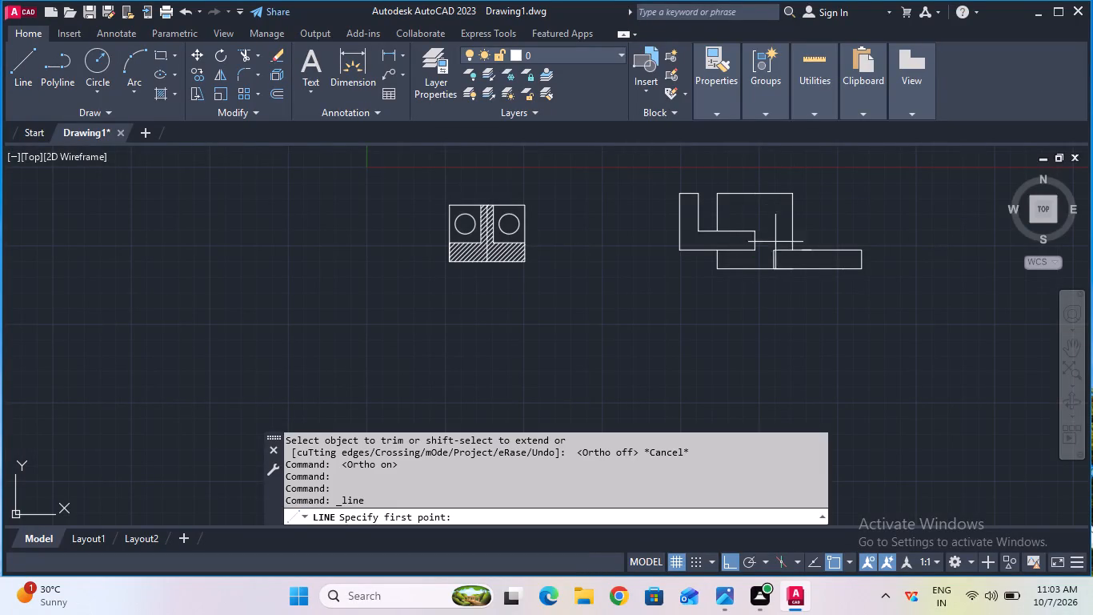
click(794, 196)
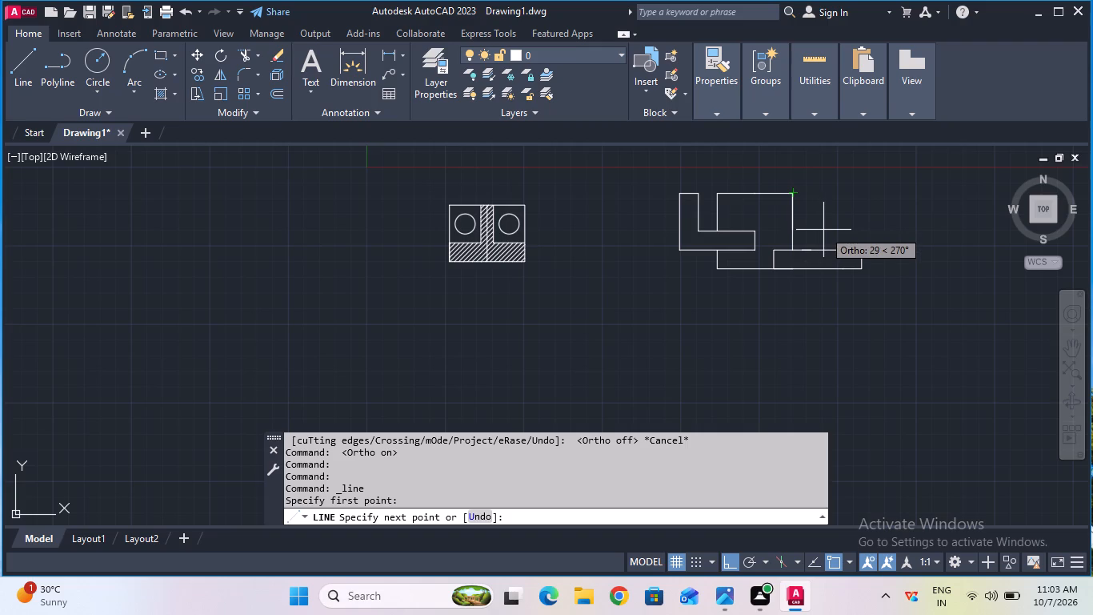
key(F5)
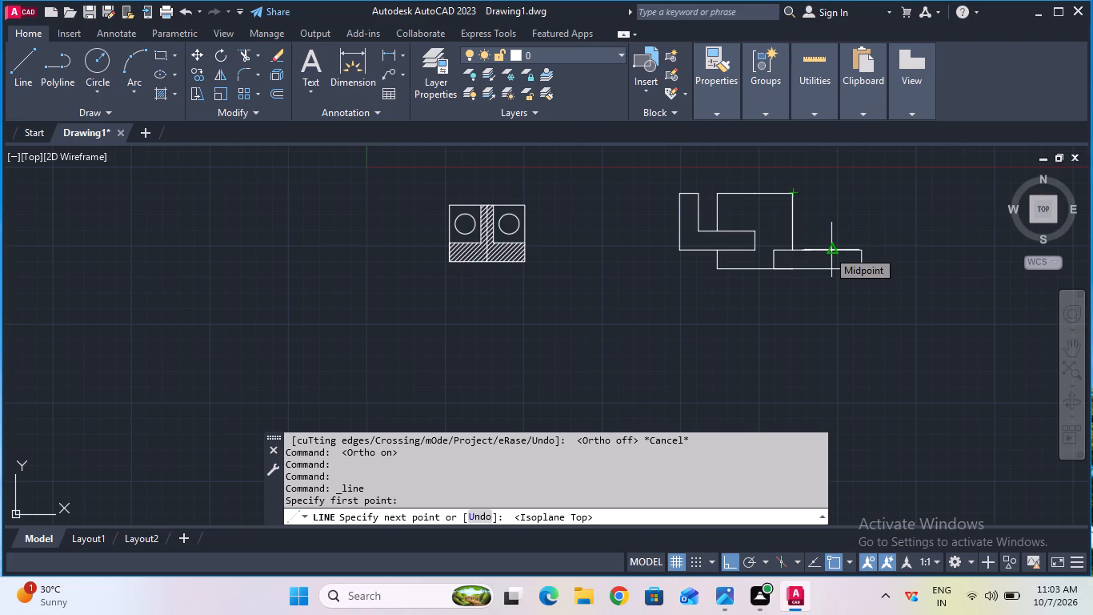
key(2)
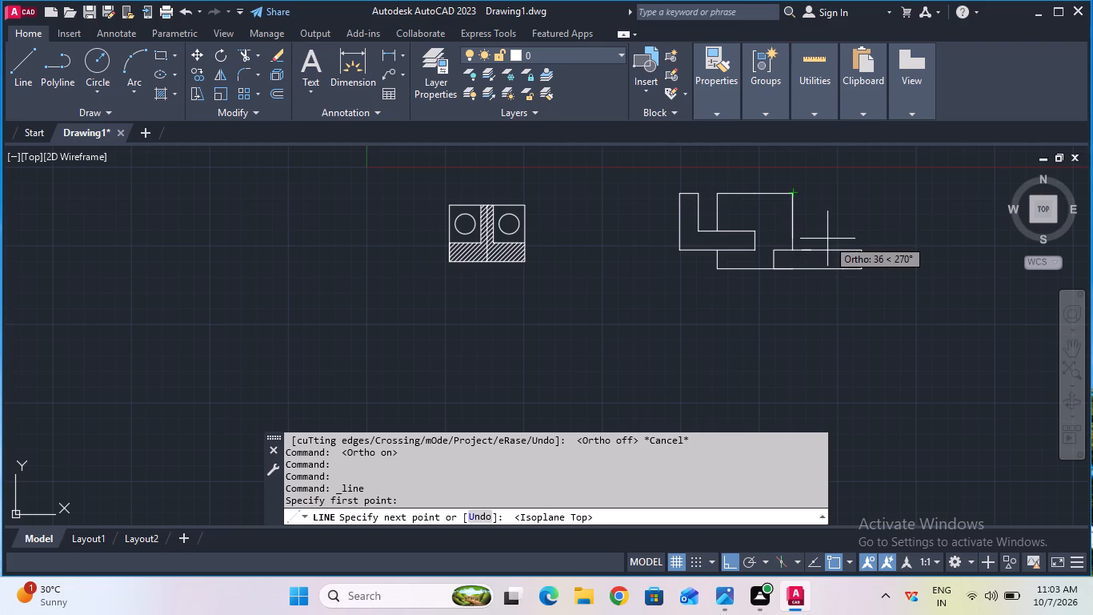
key(5)
key(Return)
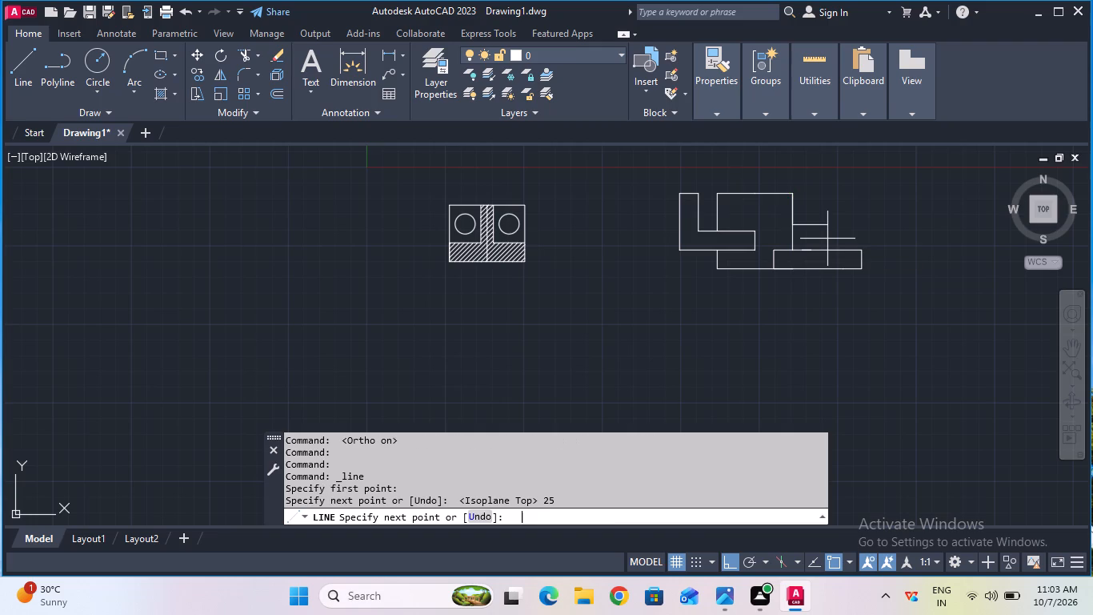
key(Escape)
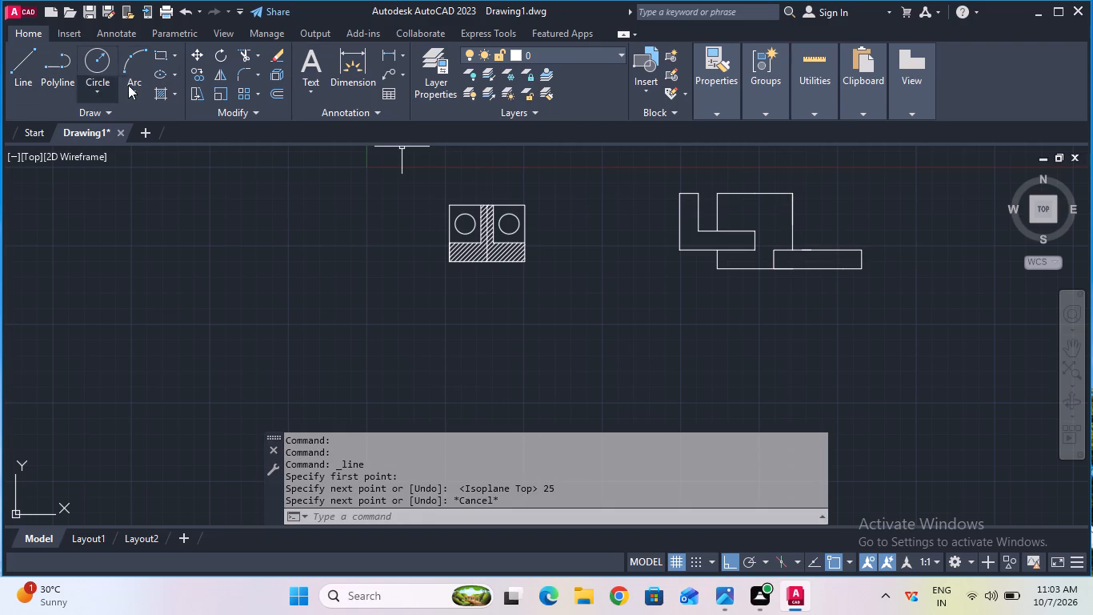
Add a 25 mm horizontal dimension from the cylinder's right edge along the arm's top edge, and turn Ortho mode off.
click(390, 58)
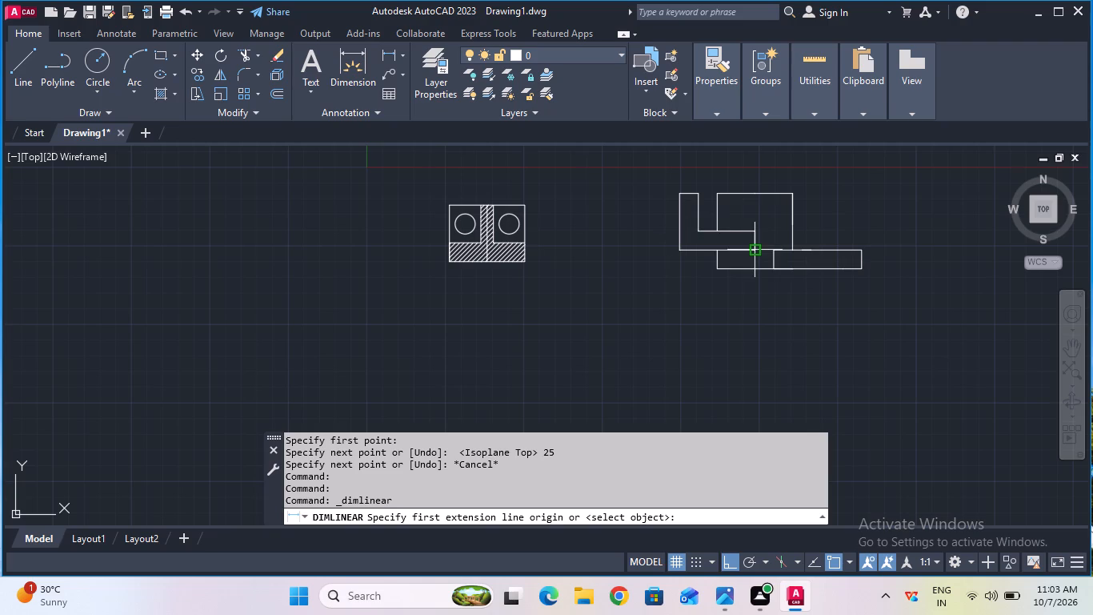
click(798, 251)
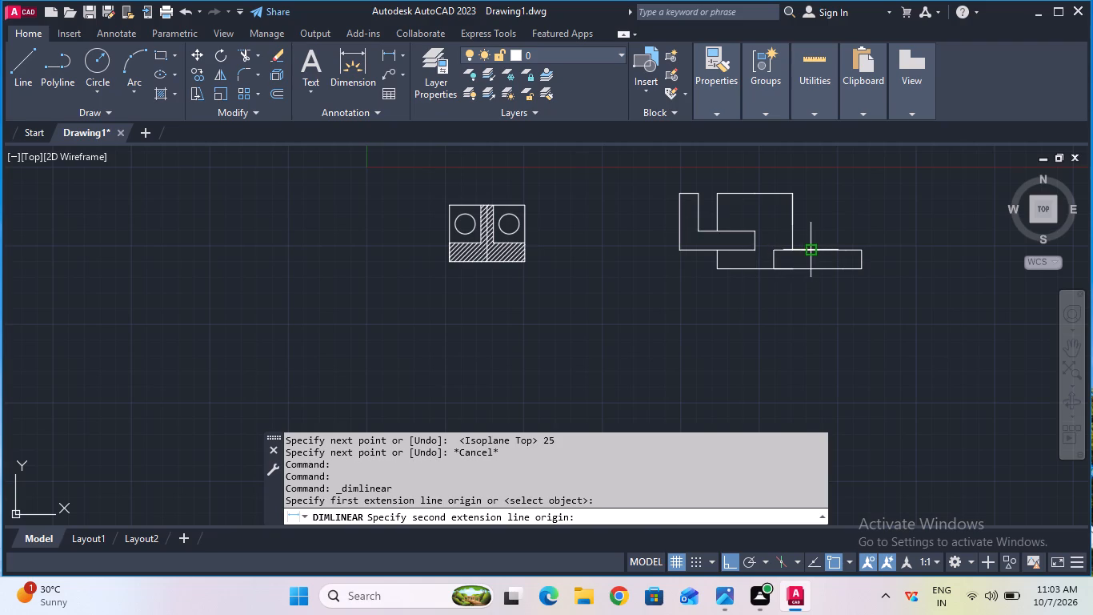
text(25)
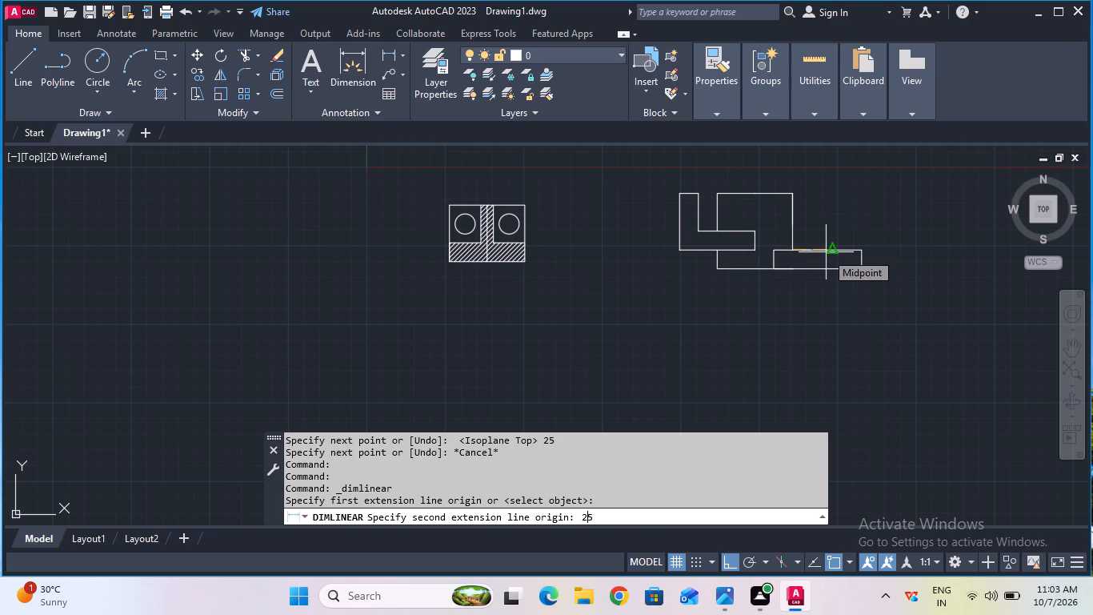
key(Return)
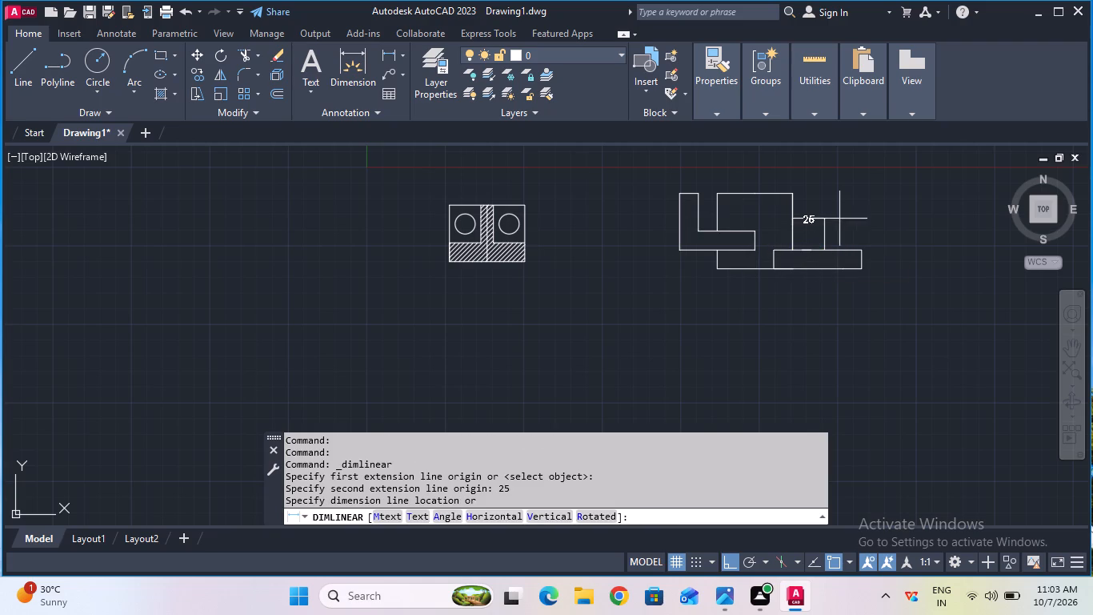
click(843, 211)
scroll(813, 251, up, 1)
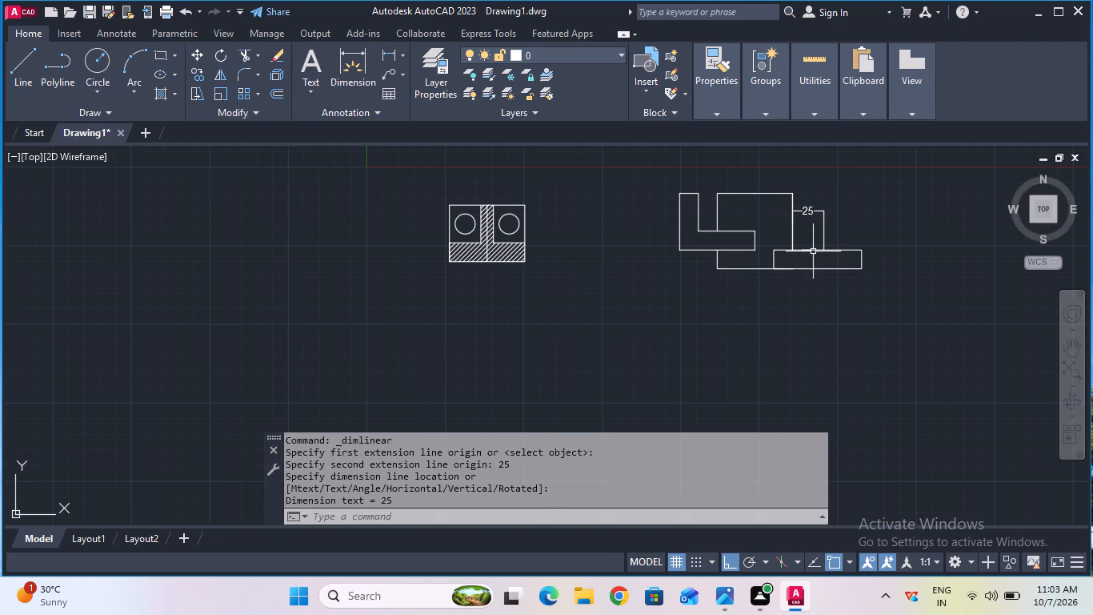
scroll(813, 251, up, 1)
middle_drag(818, 230, 807, 281)
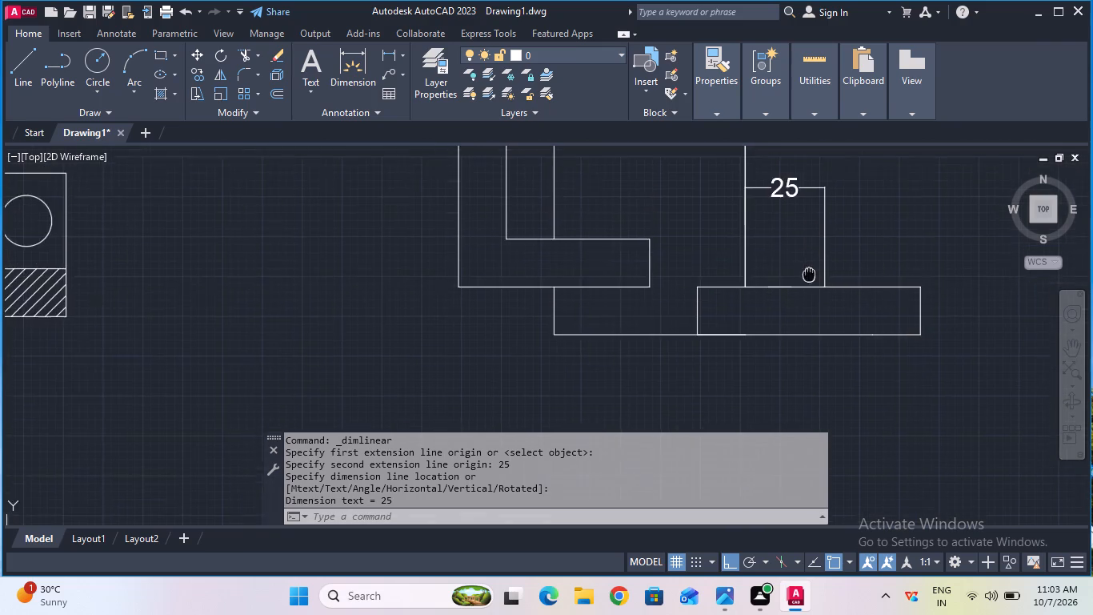
middle_drag(807, 281, 806, 342)
scroll(806, 343, up, 1)
key(Escape)
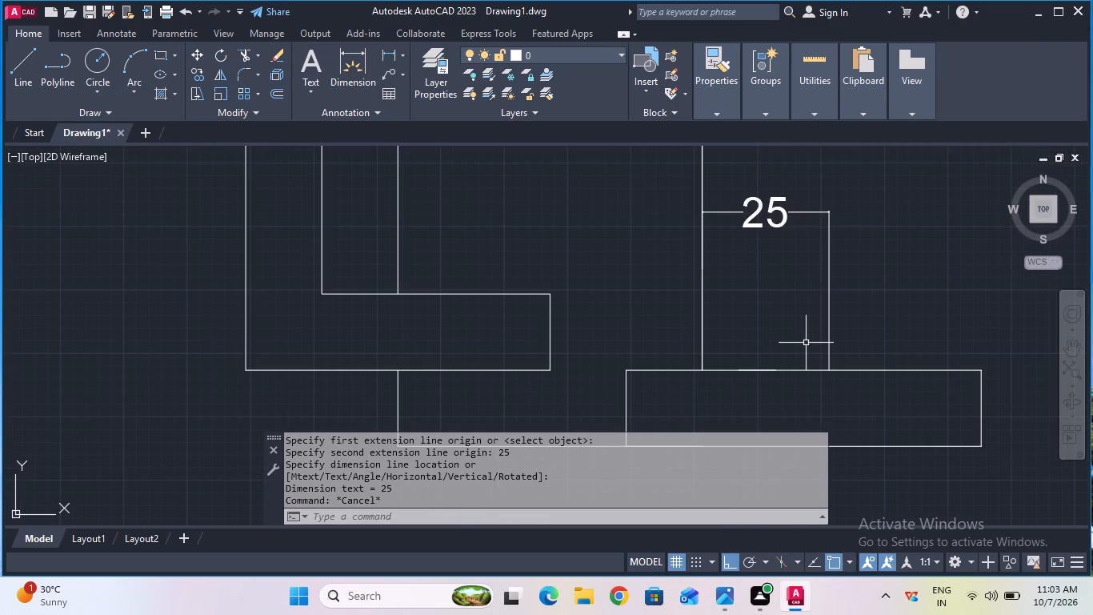
key(F8)
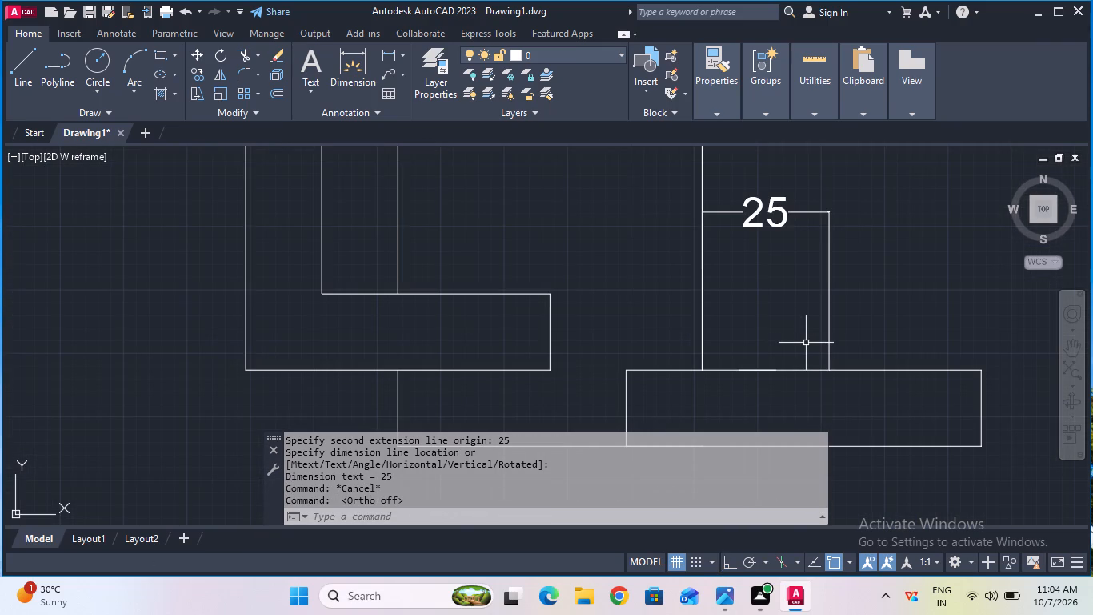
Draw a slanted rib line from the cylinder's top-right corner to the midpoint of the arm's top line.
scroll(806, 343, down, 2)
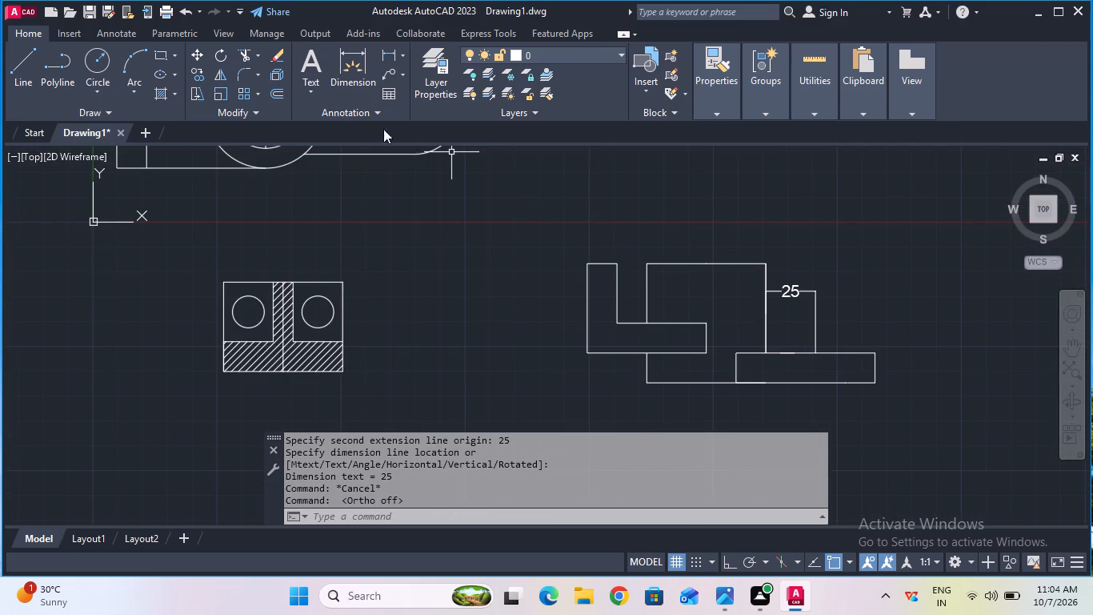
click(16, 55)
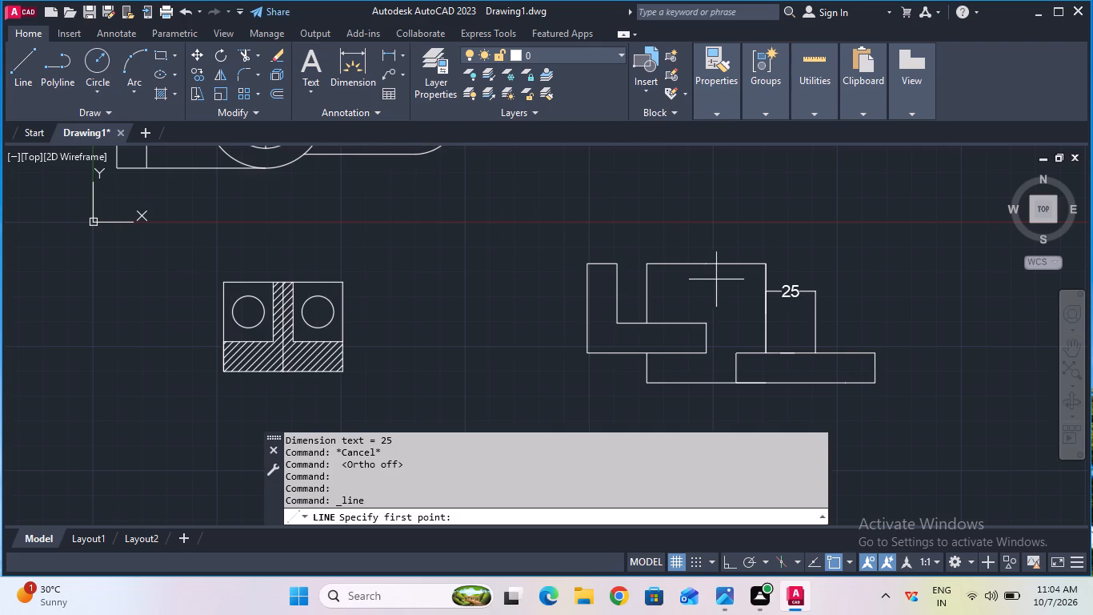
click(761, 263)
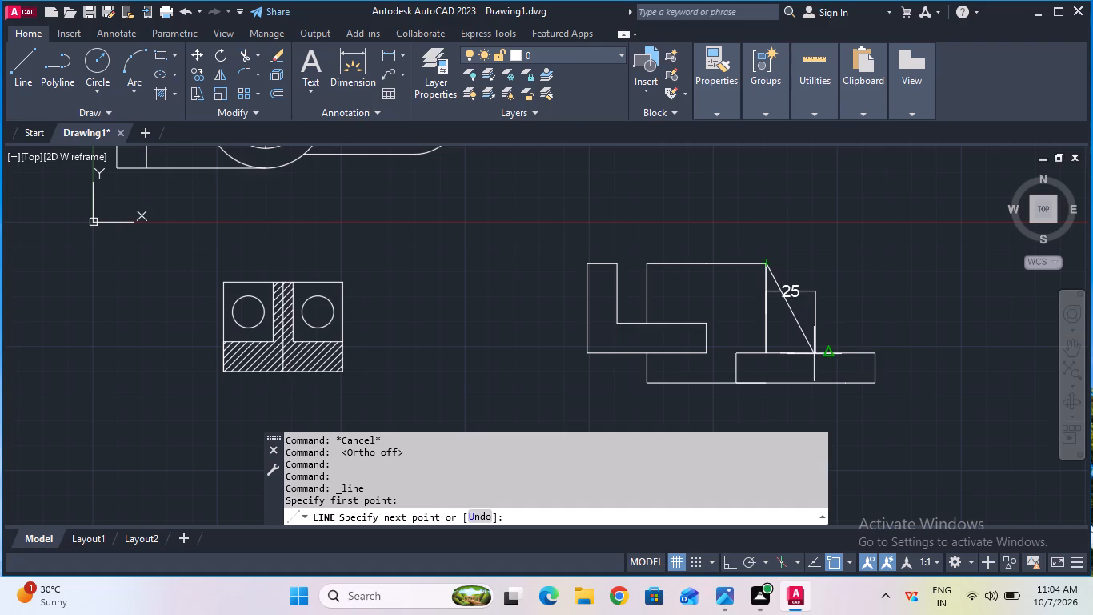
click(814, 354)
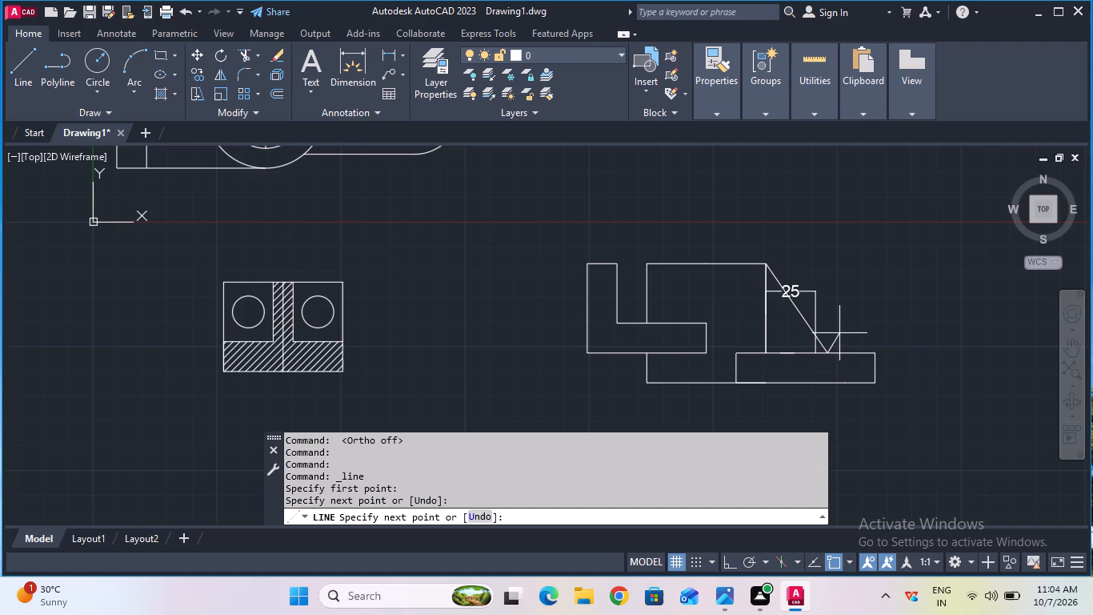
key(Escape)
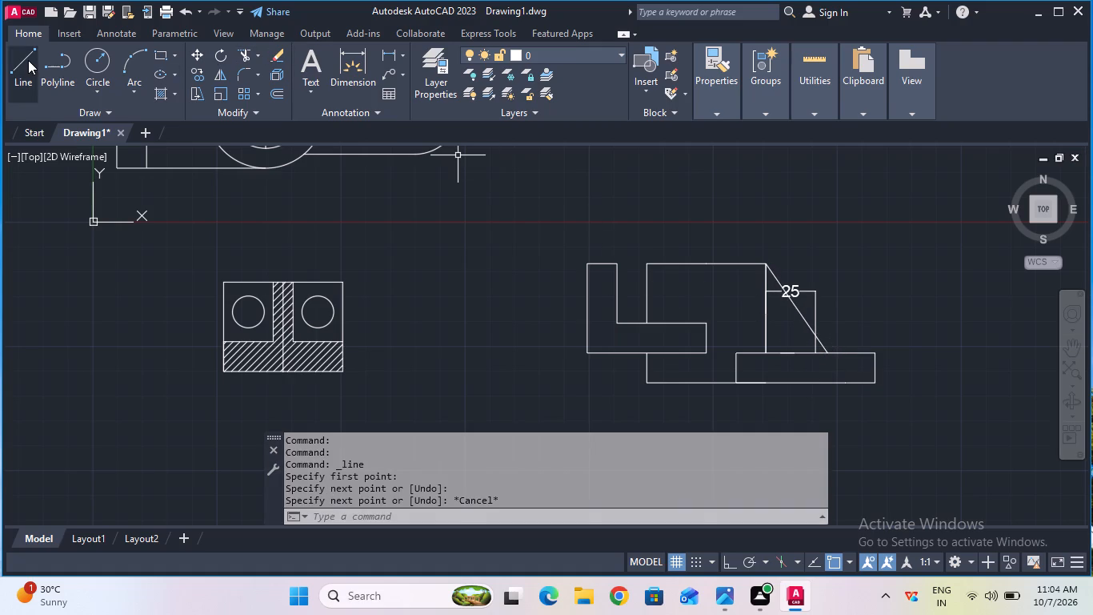
Draw a short horizontal line from the slanted line's lower end to the foot of the 25 mm dimension's outer extension line.
click(28, 60)
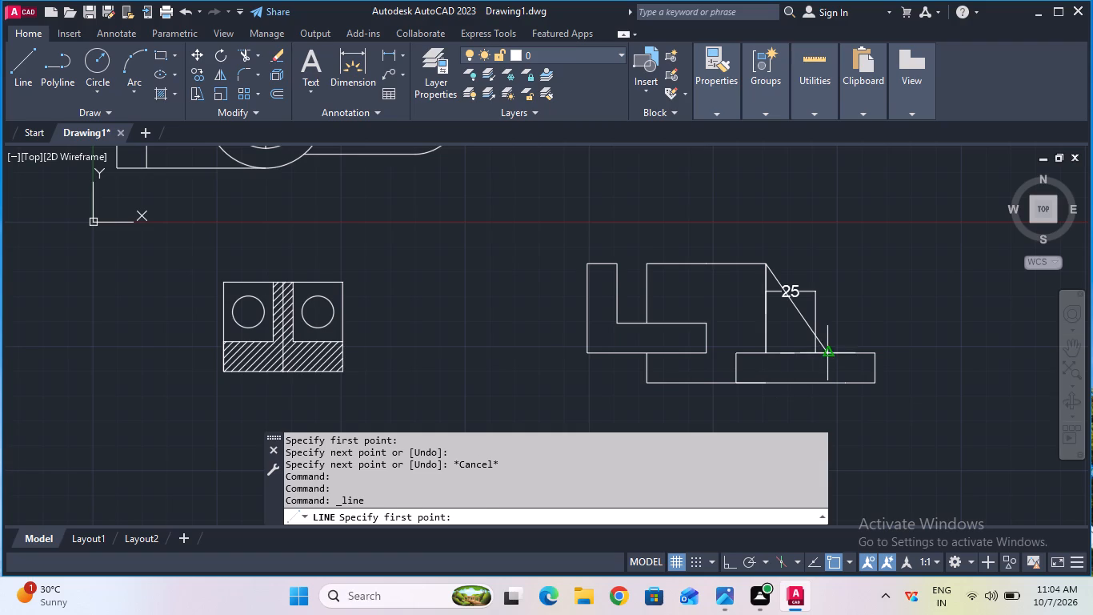
click(827, 351)
click(818, 354)
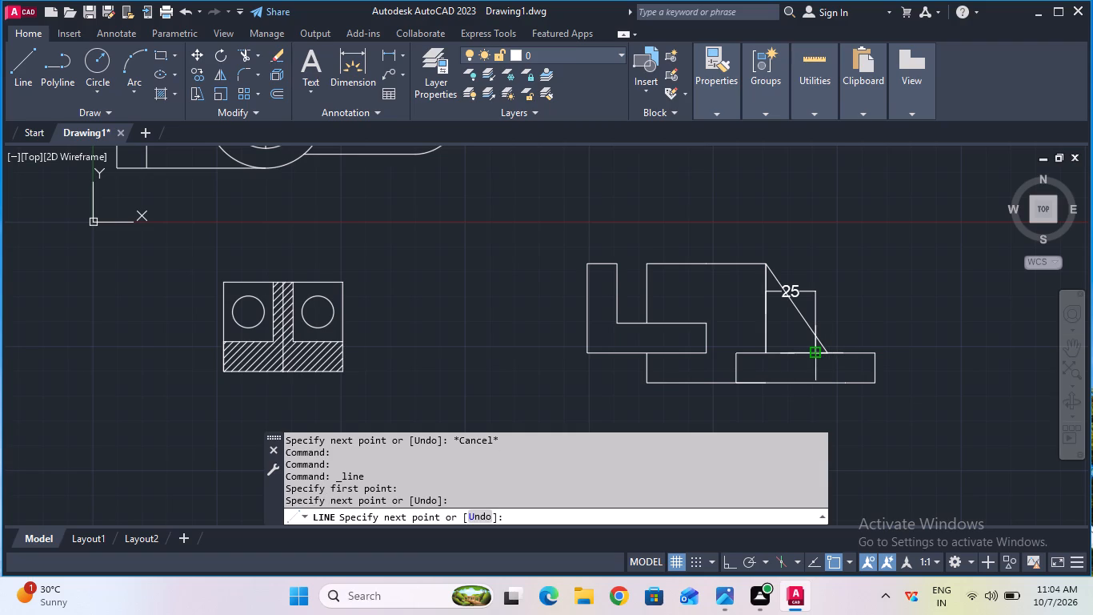
key(Escape)
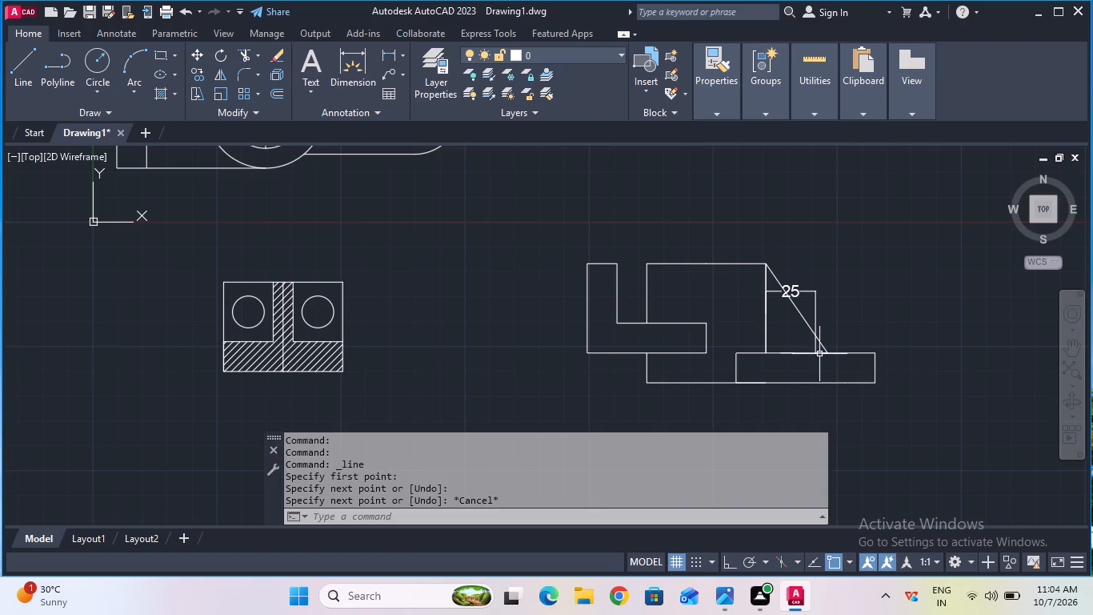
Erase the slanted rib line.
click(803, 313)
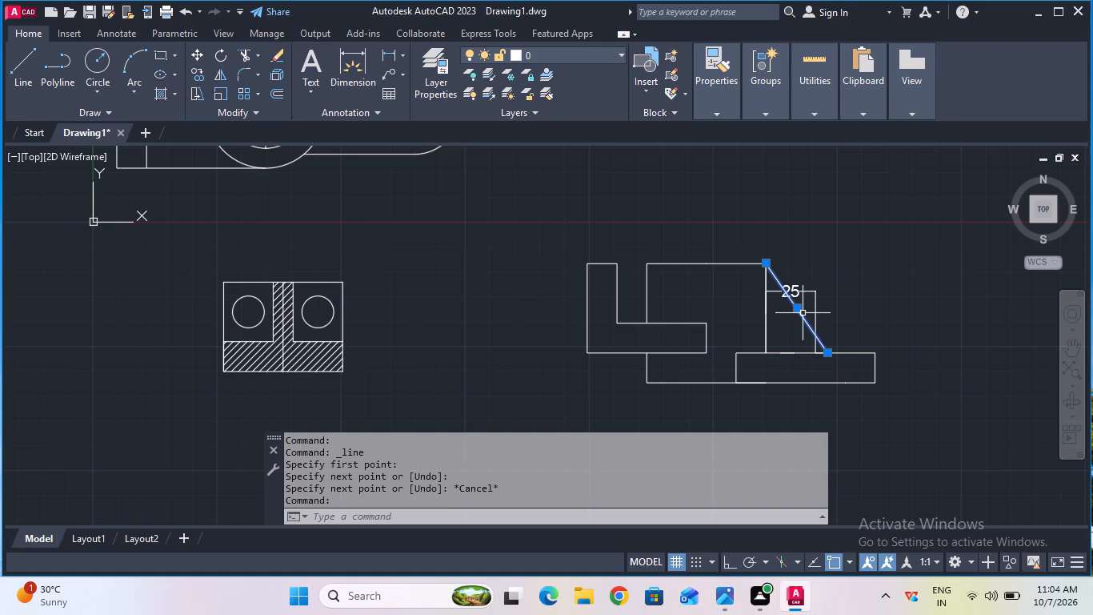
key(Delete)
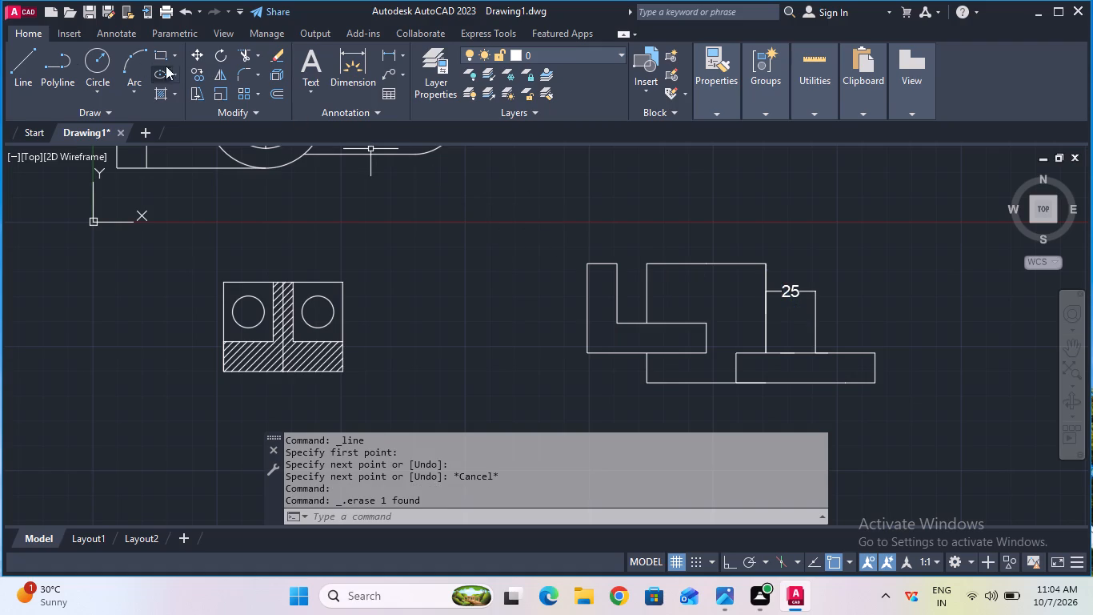
Draw the slanted rib line from the cylinder's top-right corner to the foot of the 25 mm dimension's outer extension line.
click(20, 60)
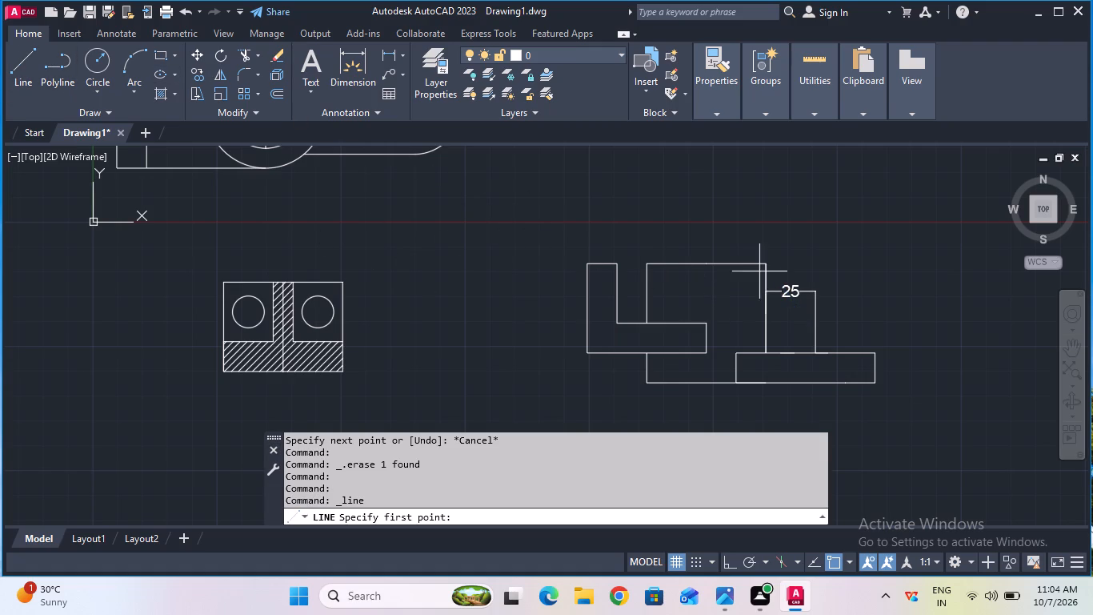
click(765, 267)
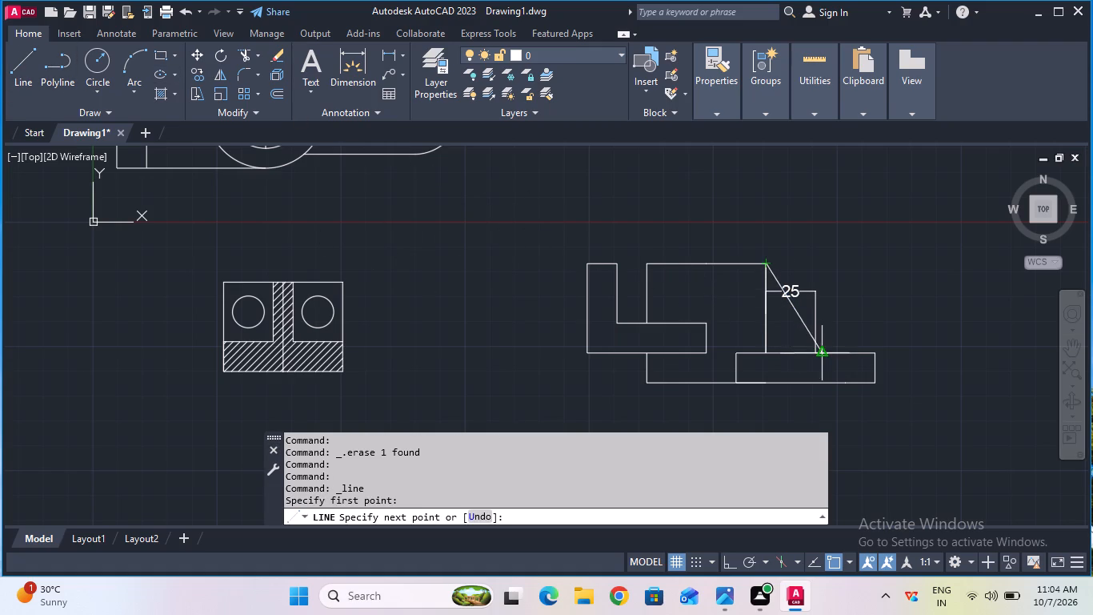
click(812, 353)
key(Escape)
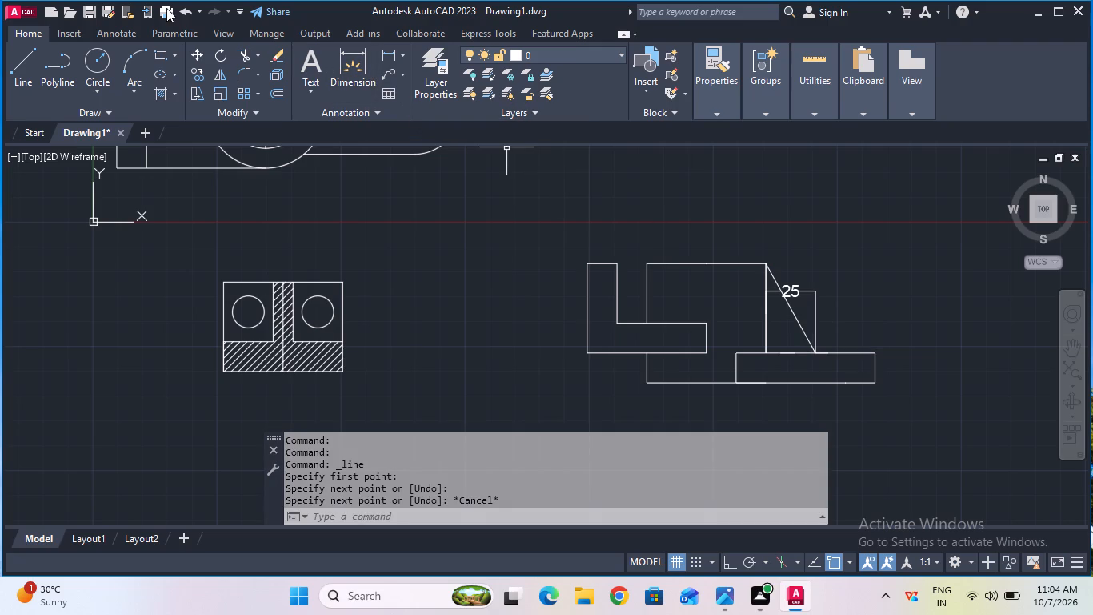
Erase the 25 mm horizontal dimension beside the cylinder.
click(282, 50)
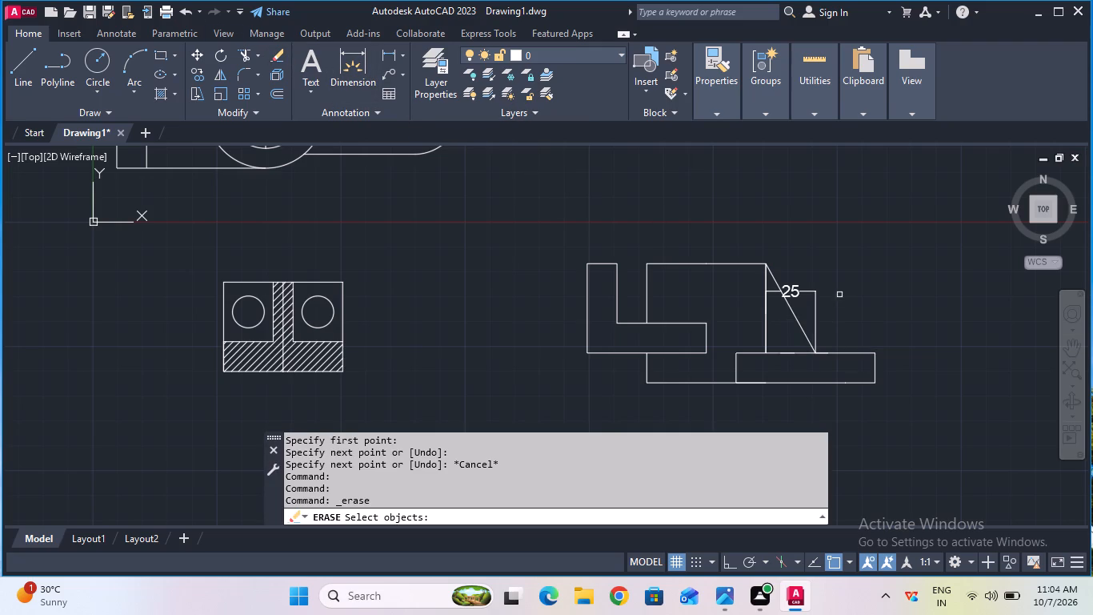
click(807, 293)
key(Return)
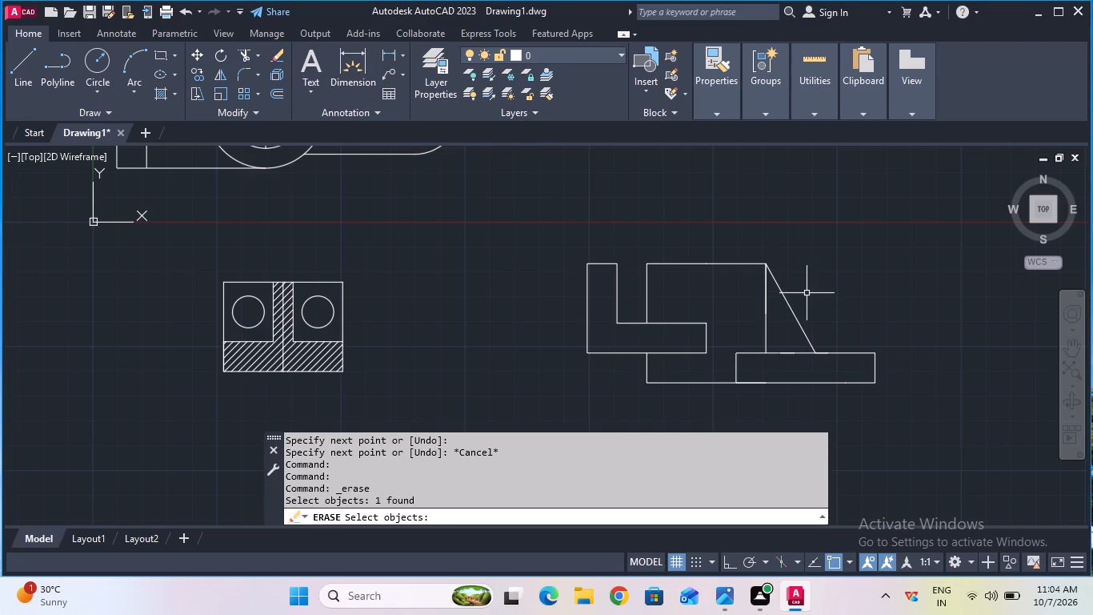
Draw a vertical line across the arm from the joint of its 55 and 15 mm bottom segments up to its top edge.
double_click(34, 62)
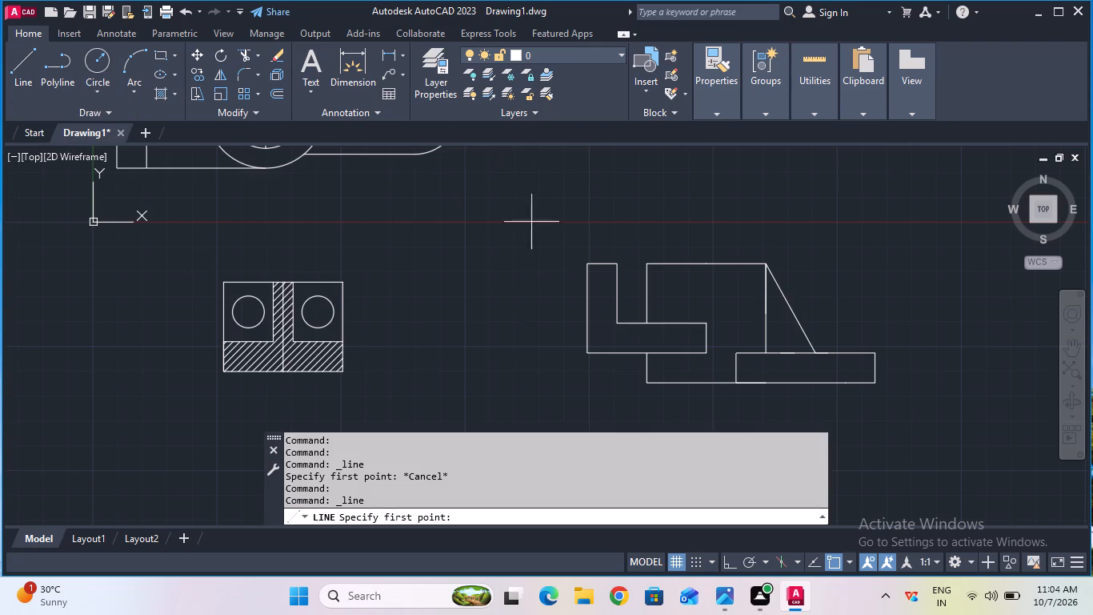
click(845, 382)
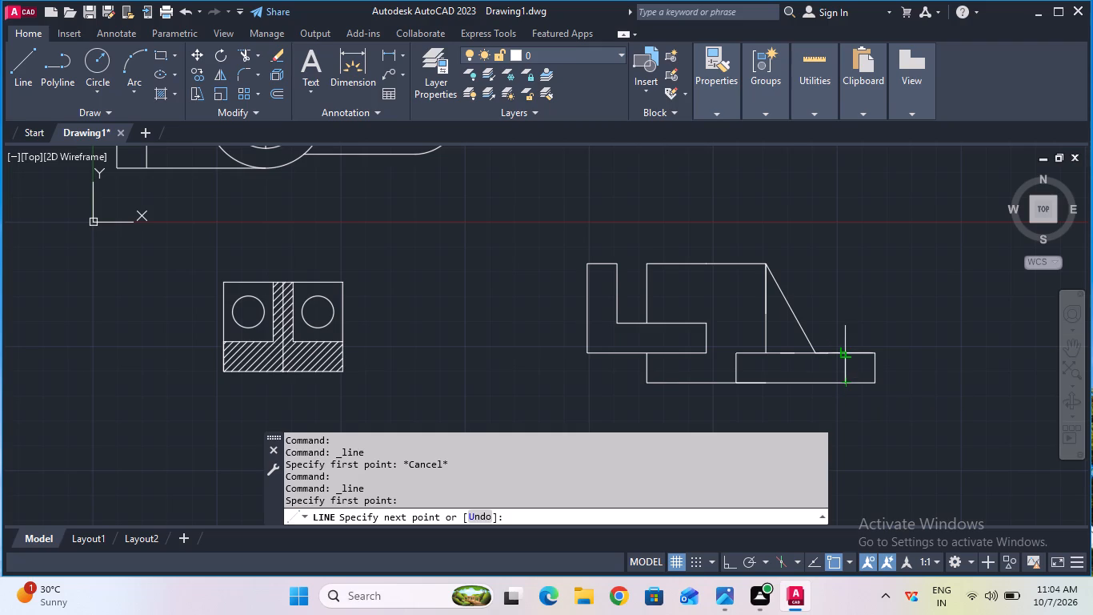
double_click(845, 356)
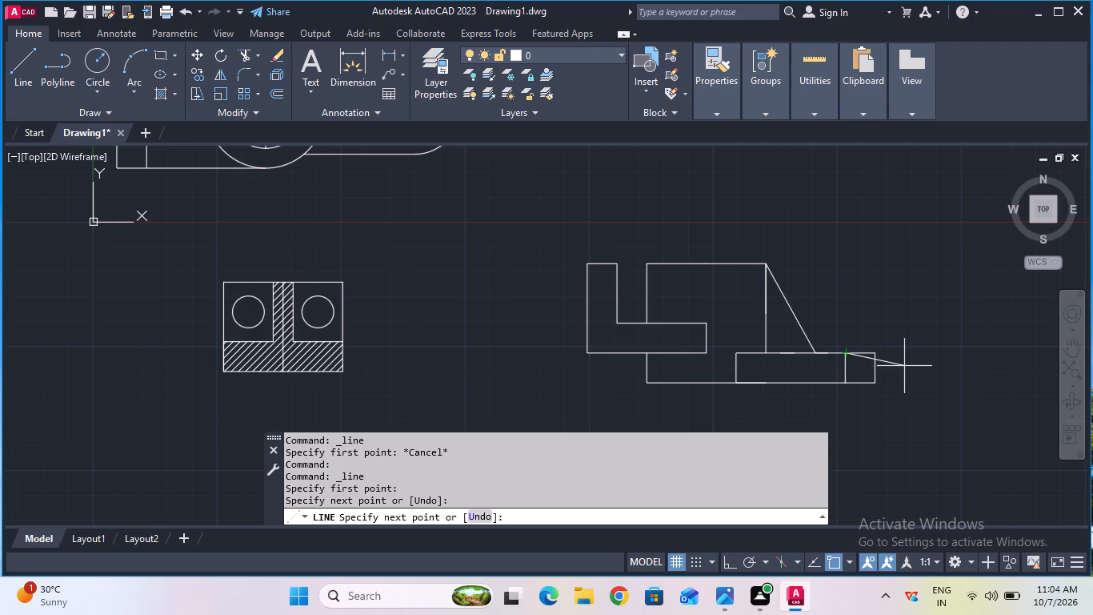
key(Escape)
scroll(625, 227, down, 2)
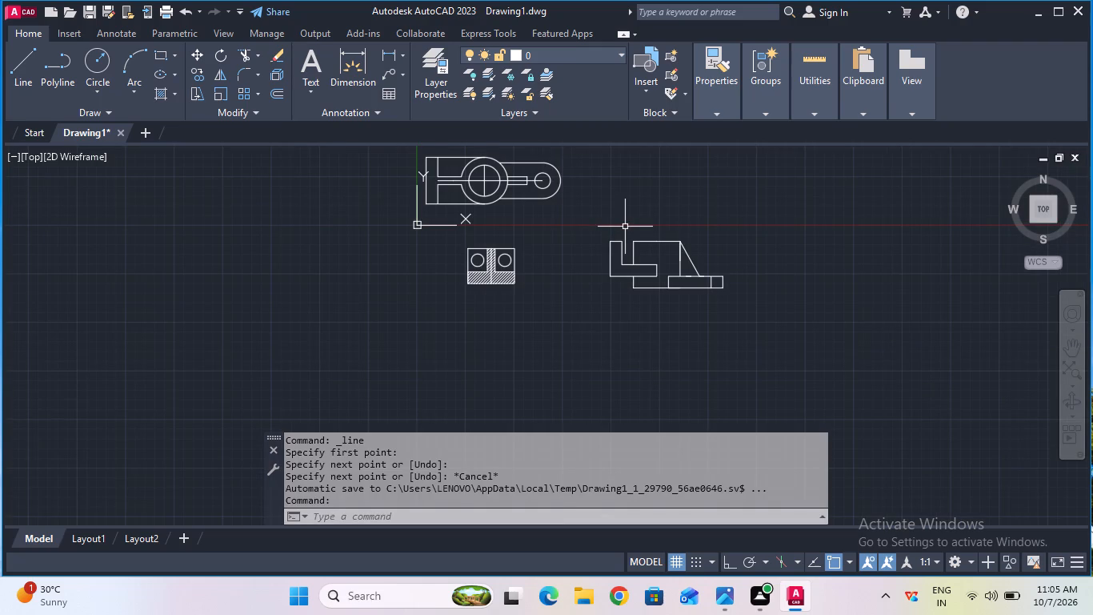
Join all the objects of the three views into polylines.
scroll(390, 154, down, 1)
middle_drag(414, 251, 452, 384)
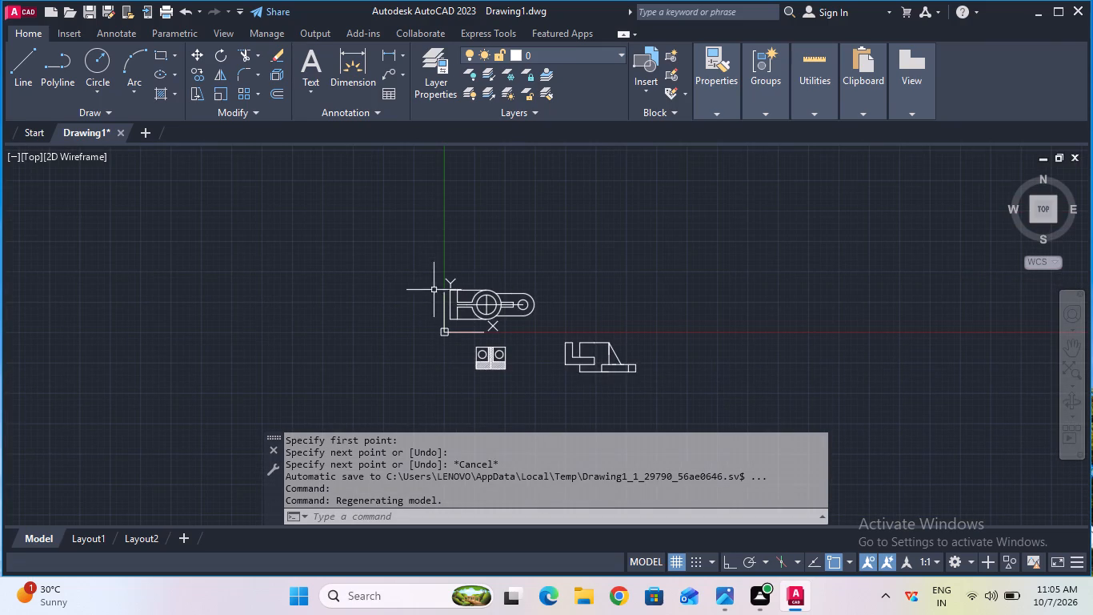
click(400, 240)
click(791, 525)
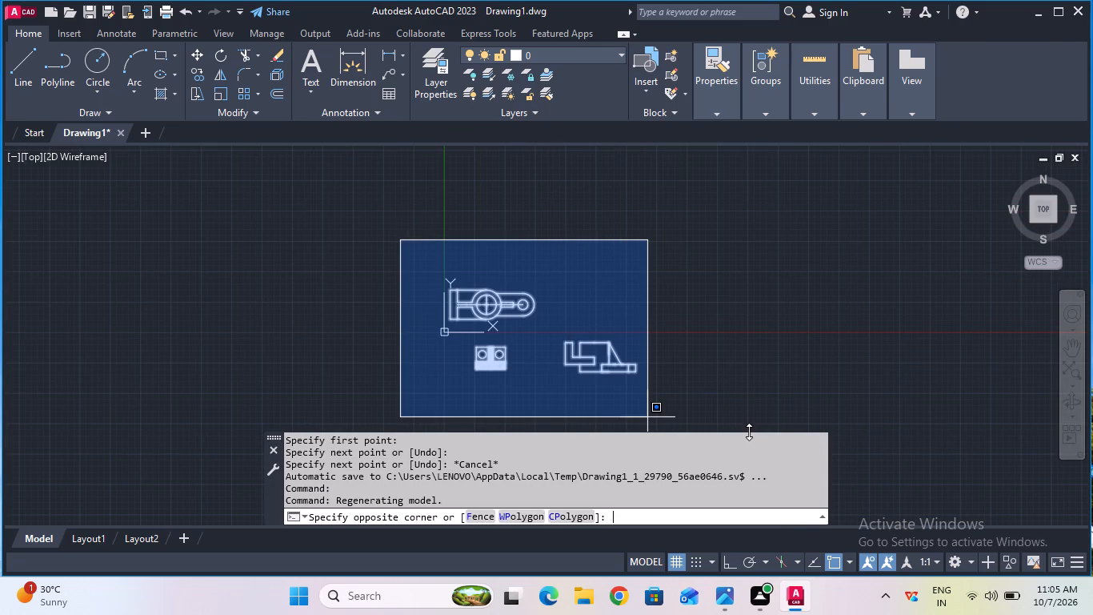
key(Escape)
click(350, 217)
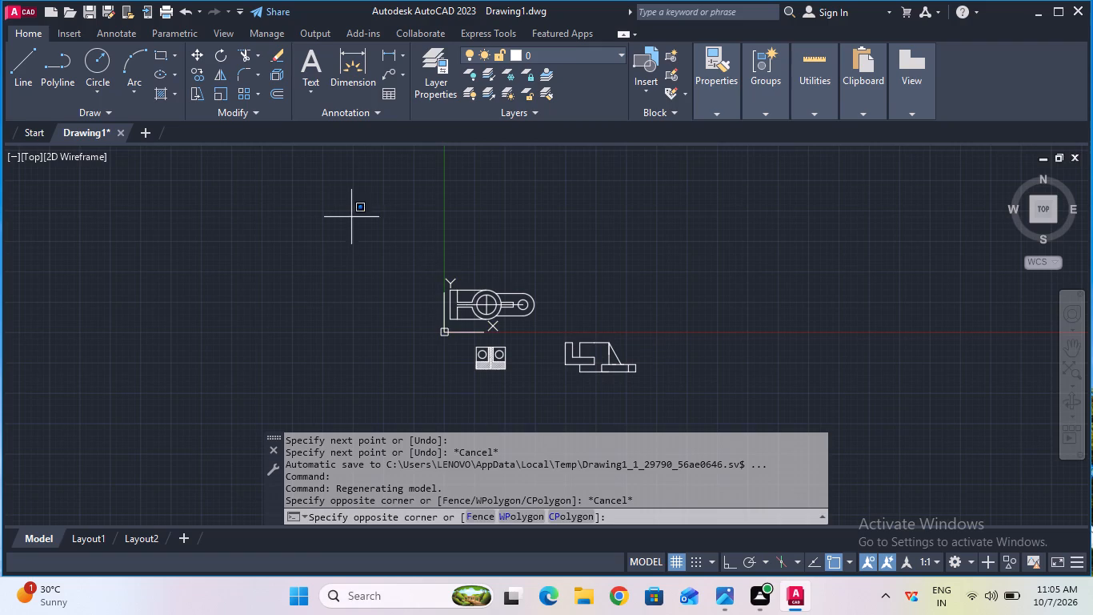
click(789, 452)
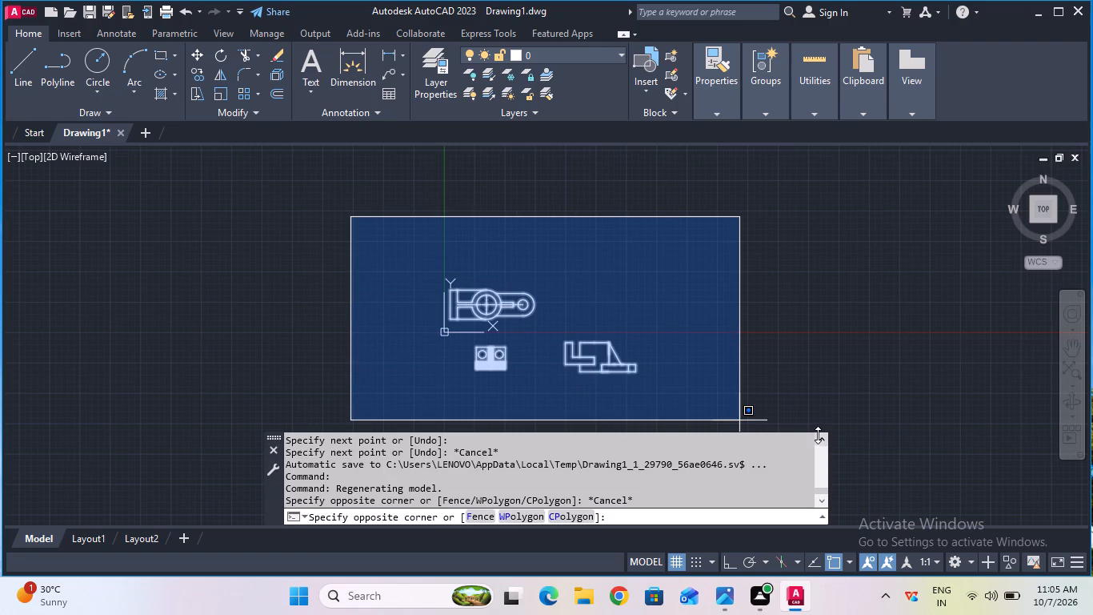
click(819, 435)
click(827, 415)
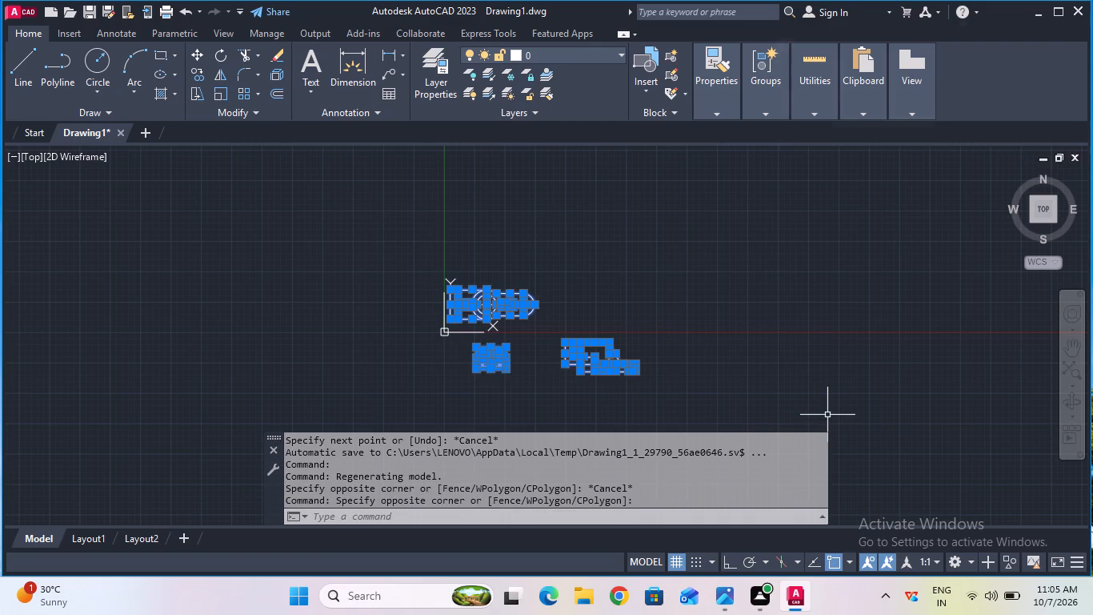
text(join)
key(Return)
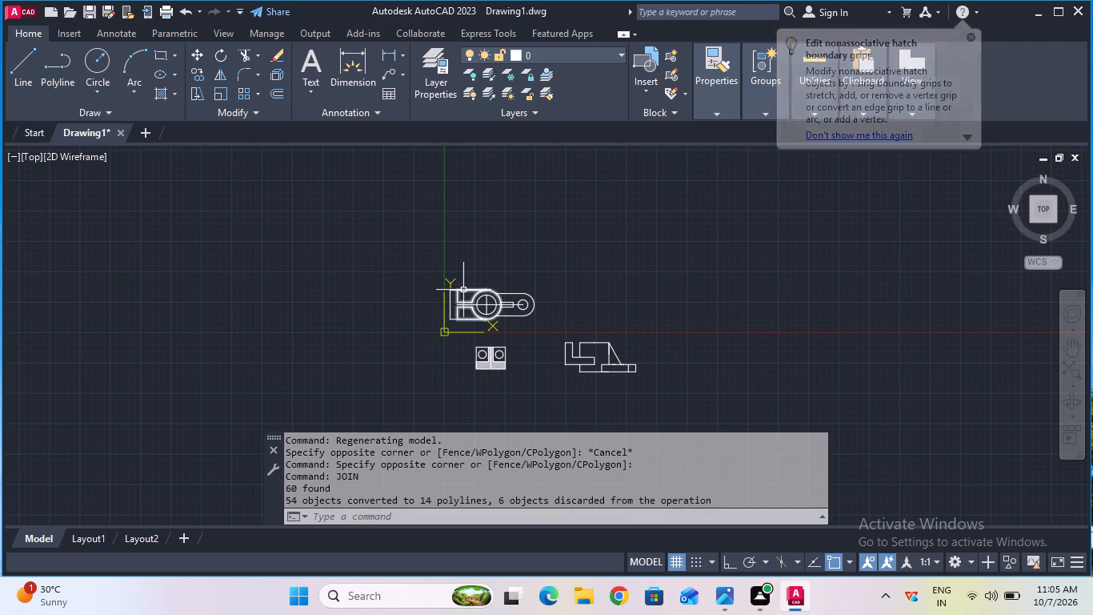
Add a vertical linear dimension for the plate's full height on the outer left side of the top view.
scroll(463, 290, up, 2)
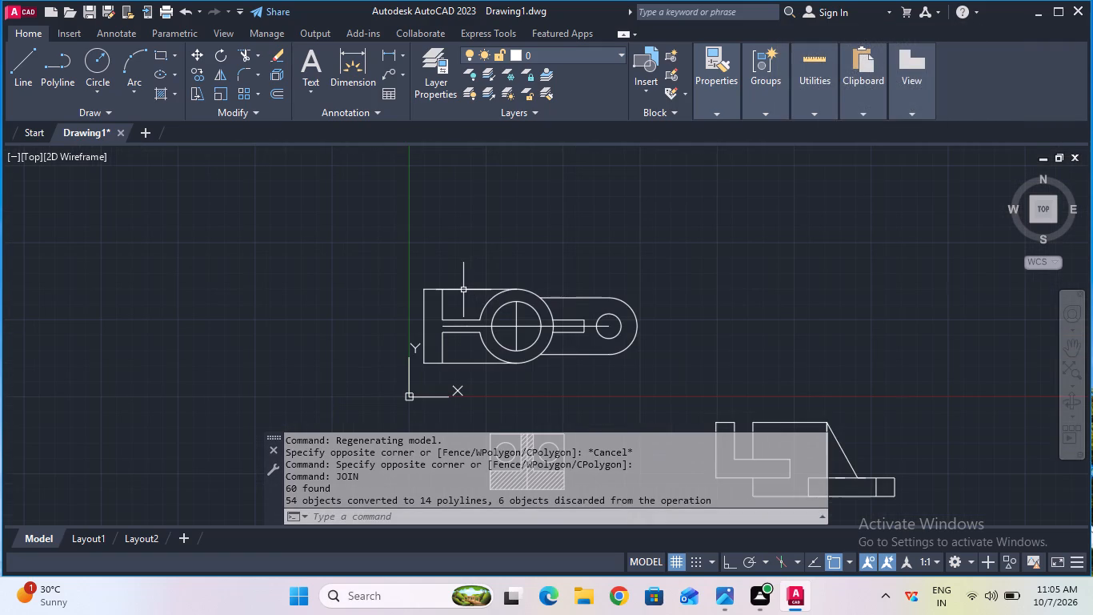
click(392, 56)
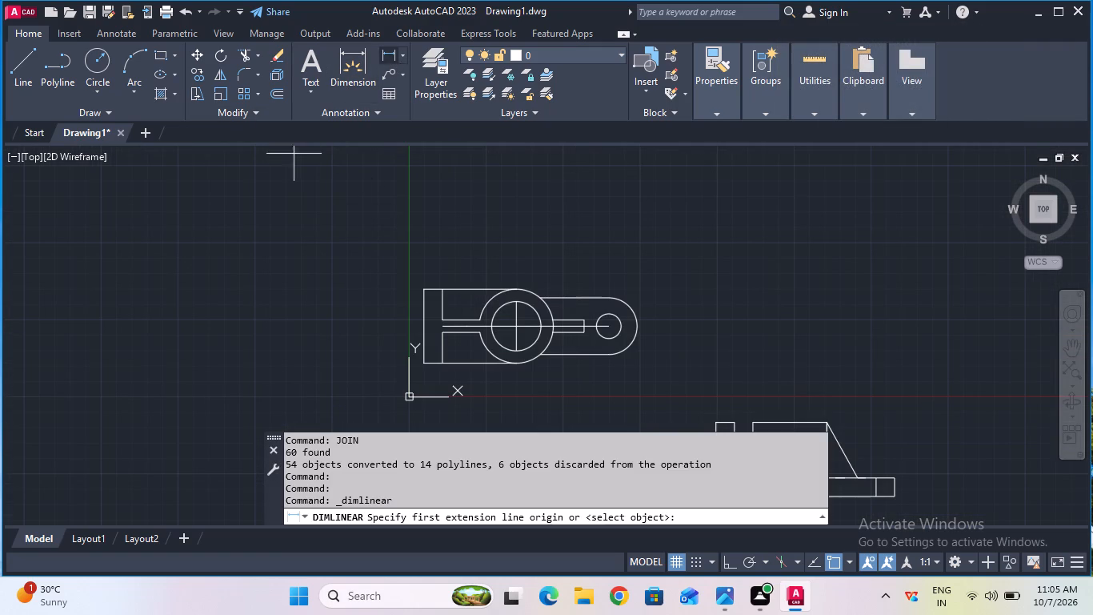
click(421, 291)
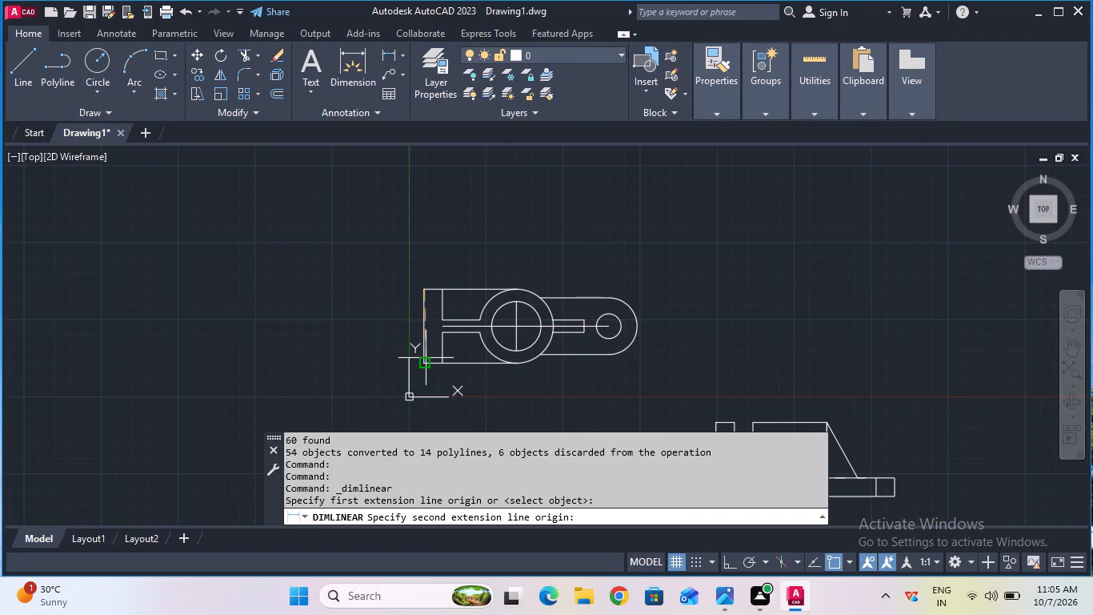
click(427, 360)
click(387, 359)
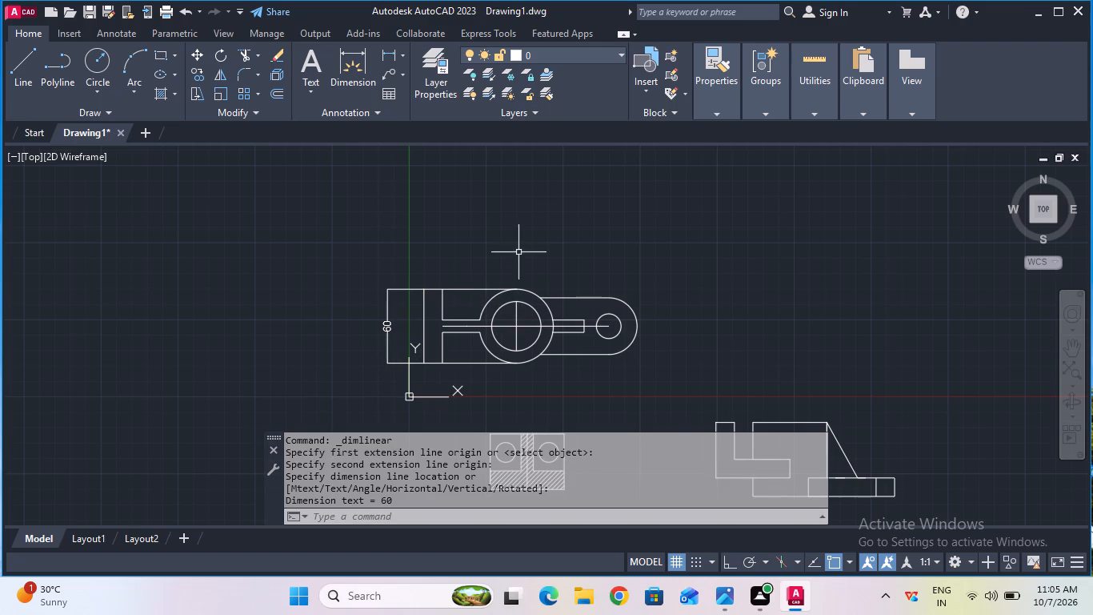
Add a horizontal linear dimension above the top view from the plate's inner edge to the large circles' centre.
click(383, 47)
click(448, 327)
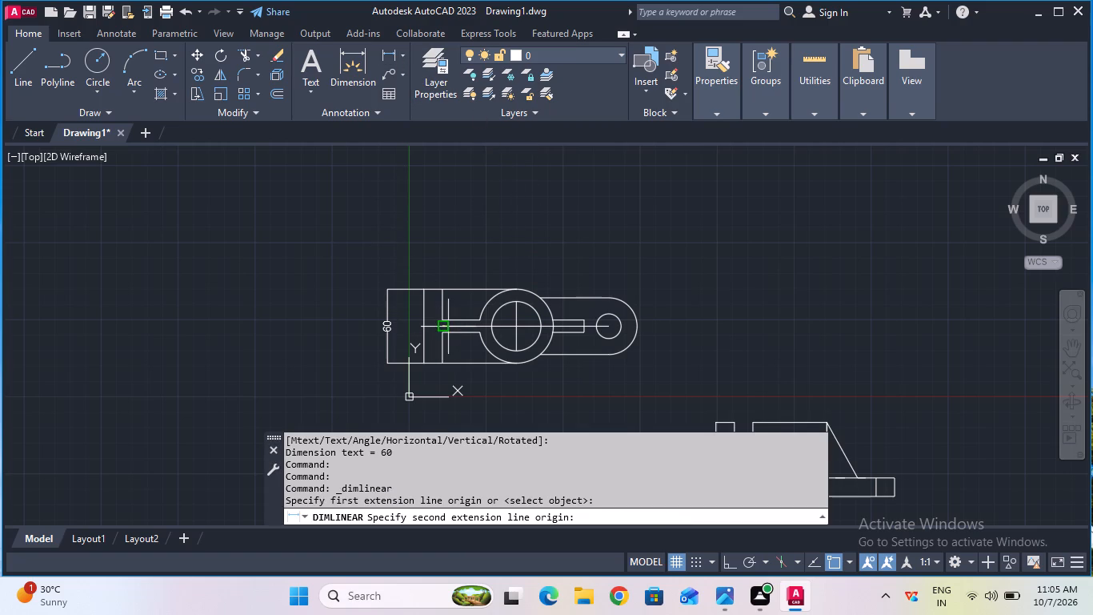
click(510, 325)
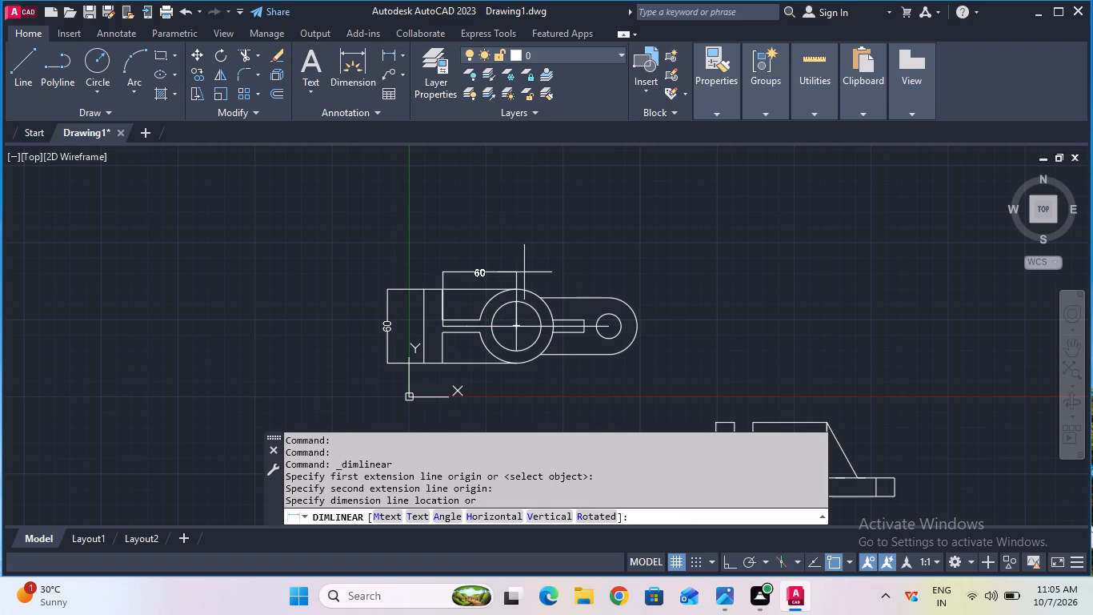
click(526, 252)
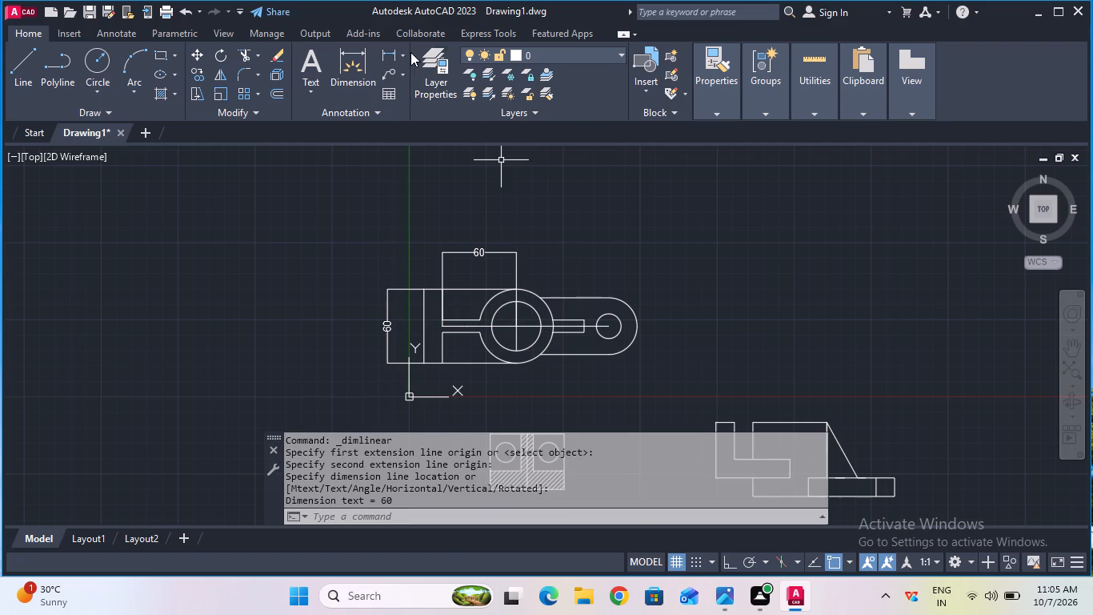
Add diameter dimensions to the cylinder's inner and outer circles in the top view, with their text placed above it.
click(403, 48)
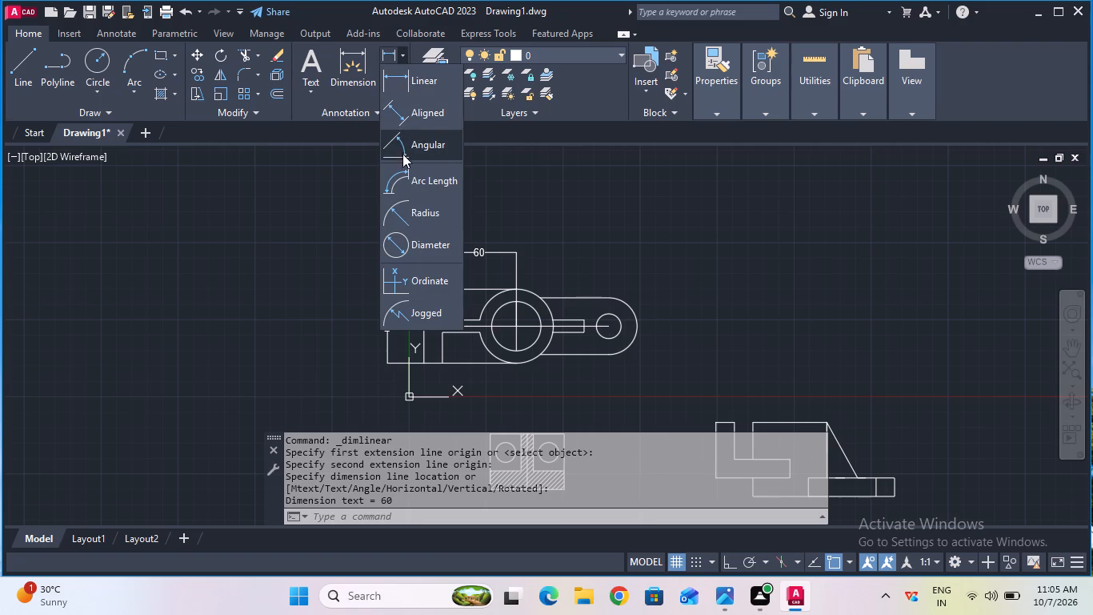
click(414, 235)
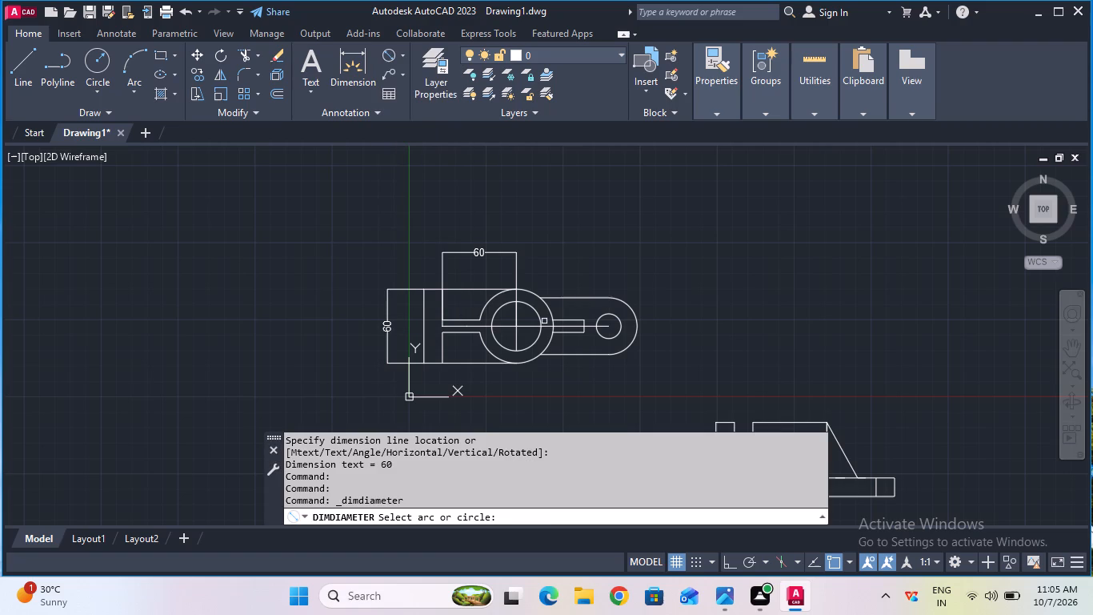
click(542, 319)
click(560, 234)
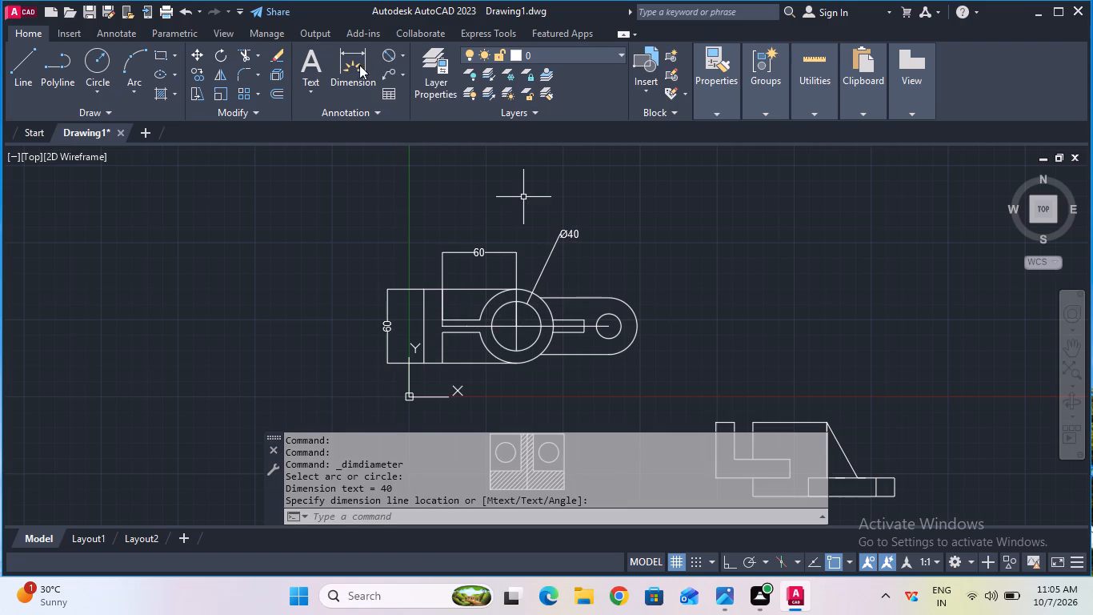
click(386, 49)
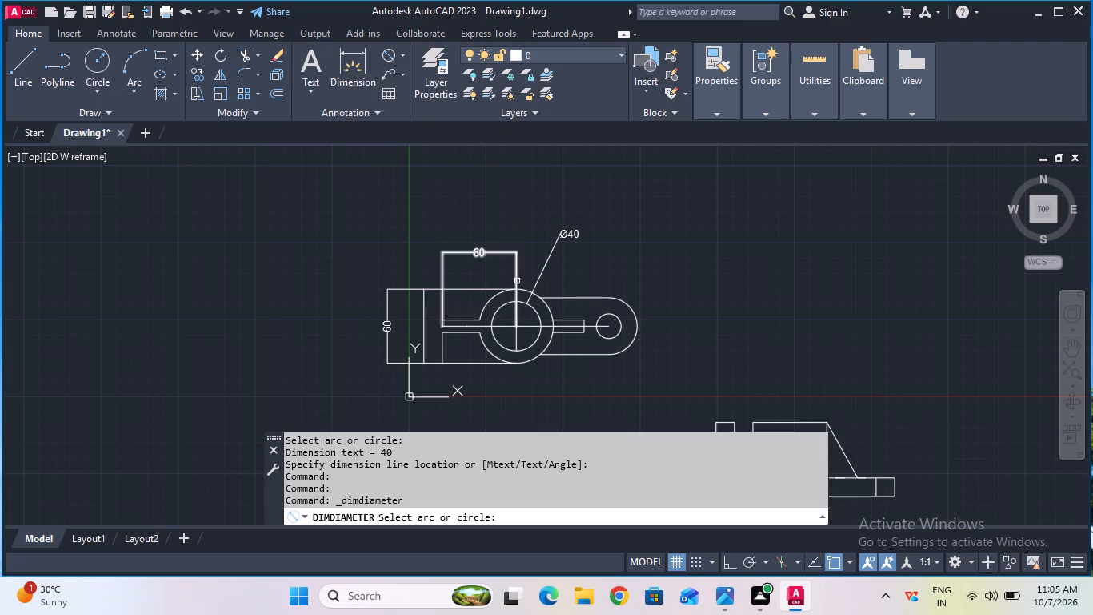
click(526, 290)
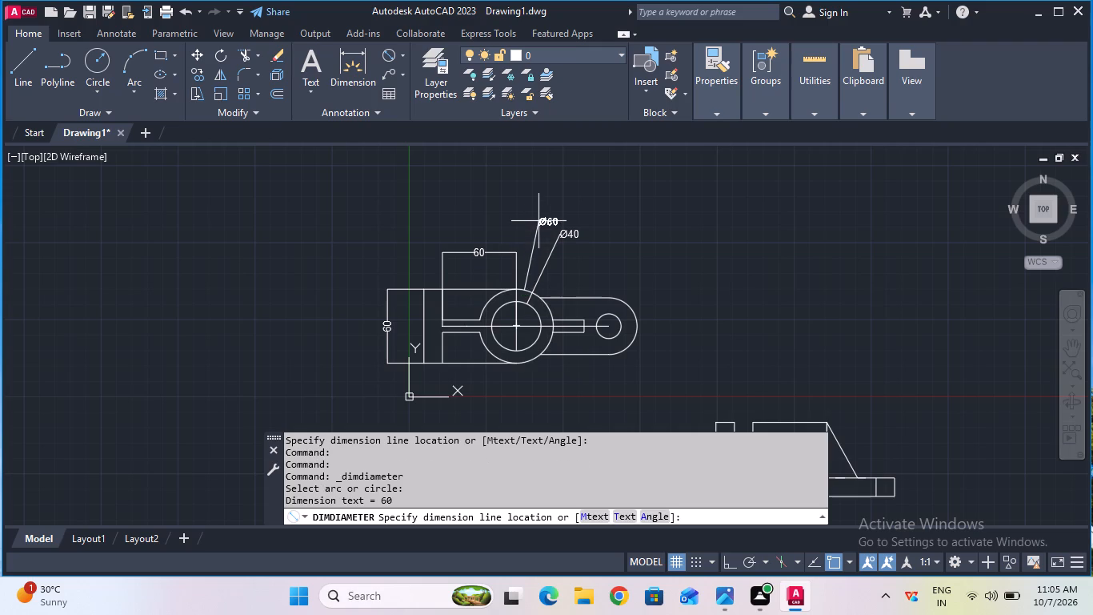
click(538, 221)
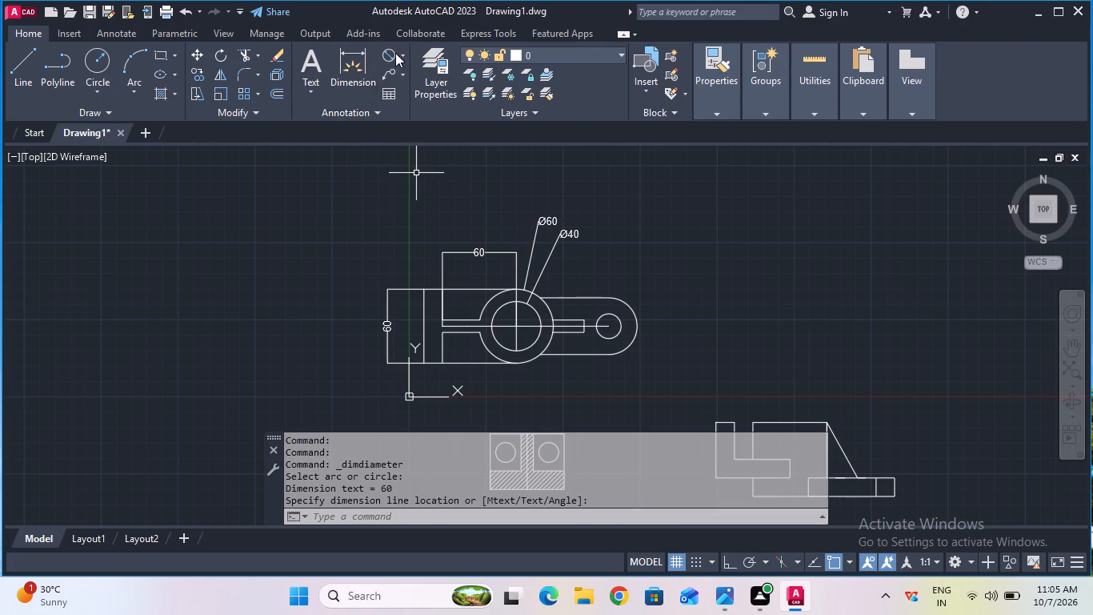
Add a horizontal linear dimension below the top view between the centres of the cylinder and the small arm hole.
click(402, 54)
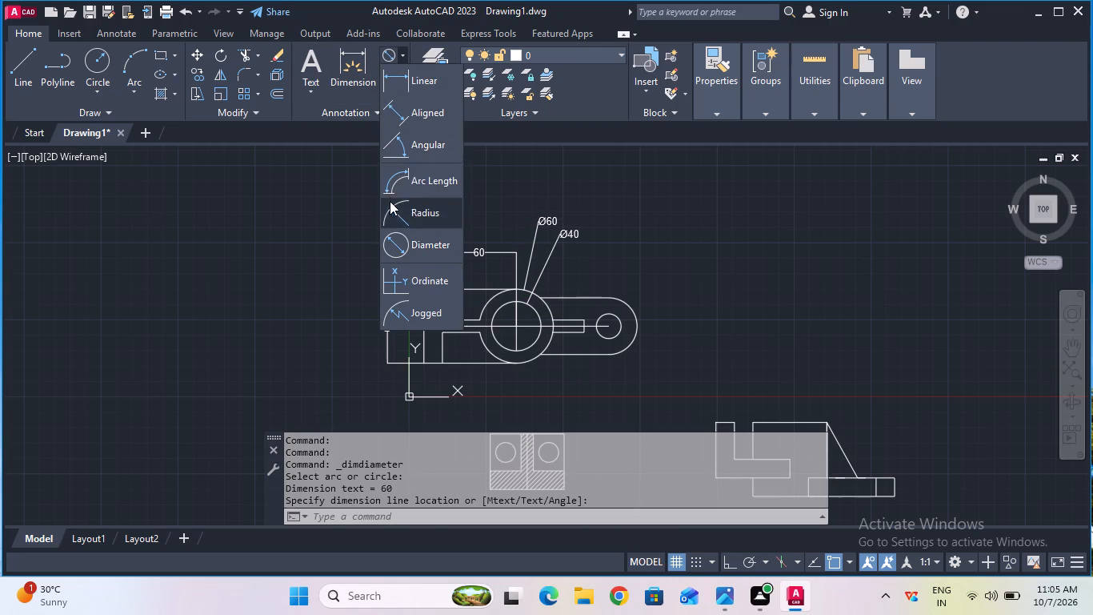
click(421, 82)
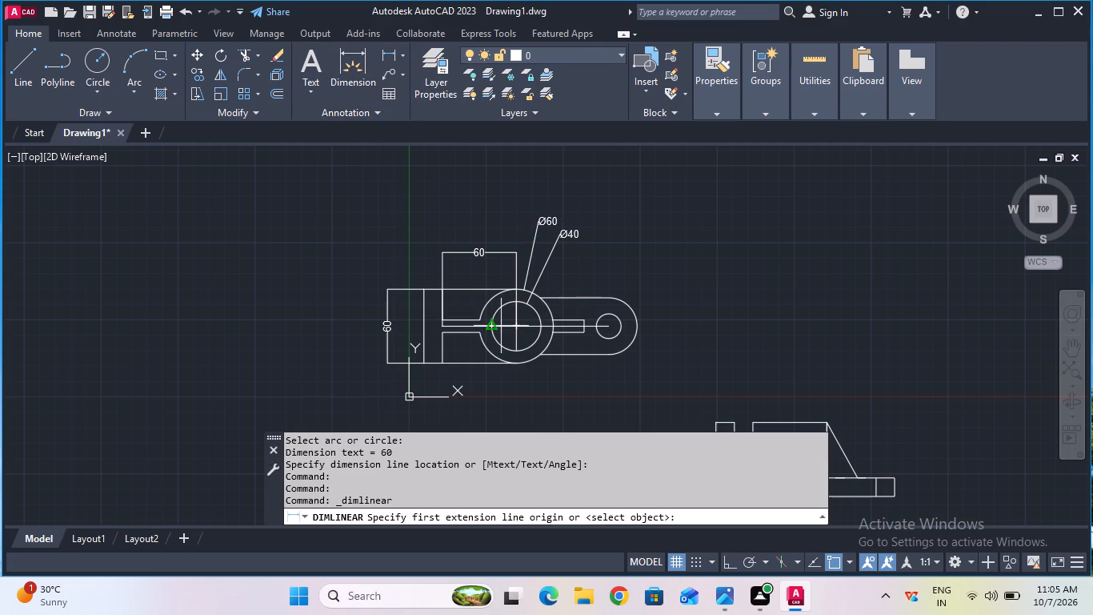
click(514, 326)
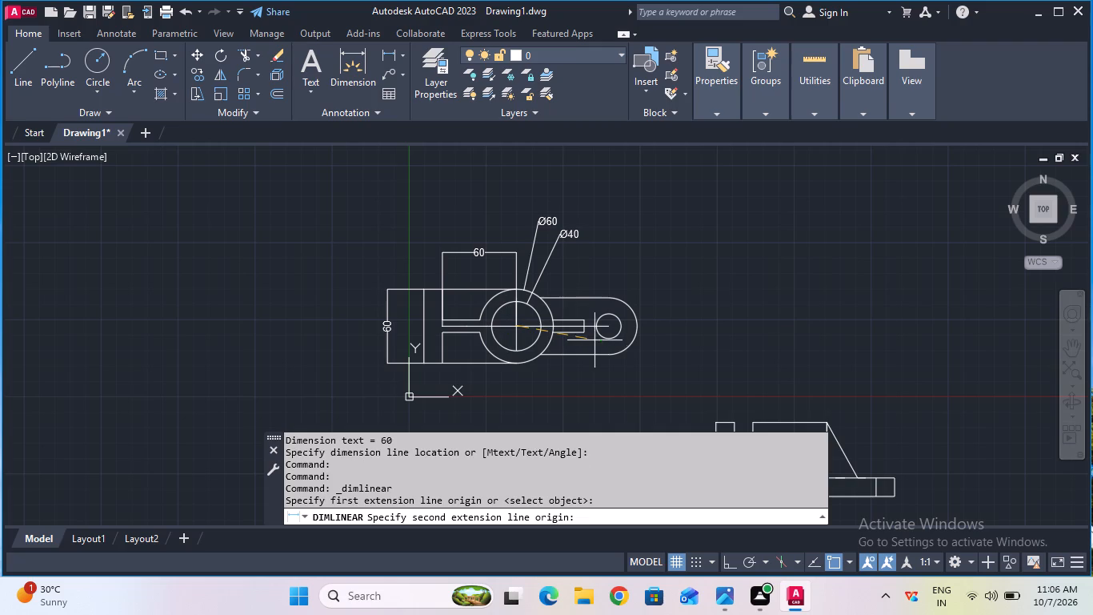
click(608, 326)
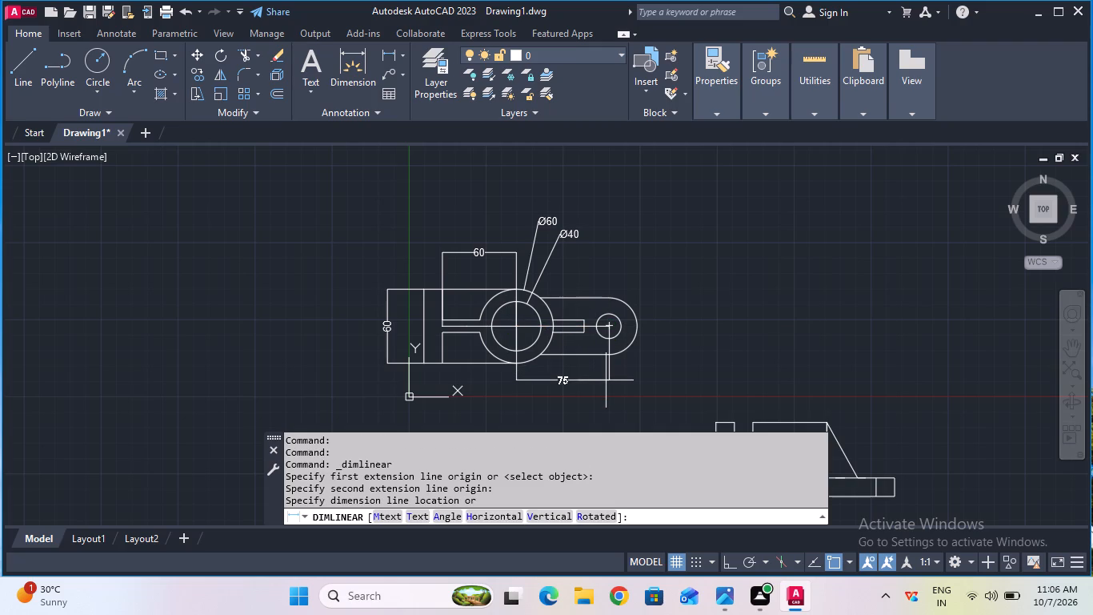
click(606, 380)
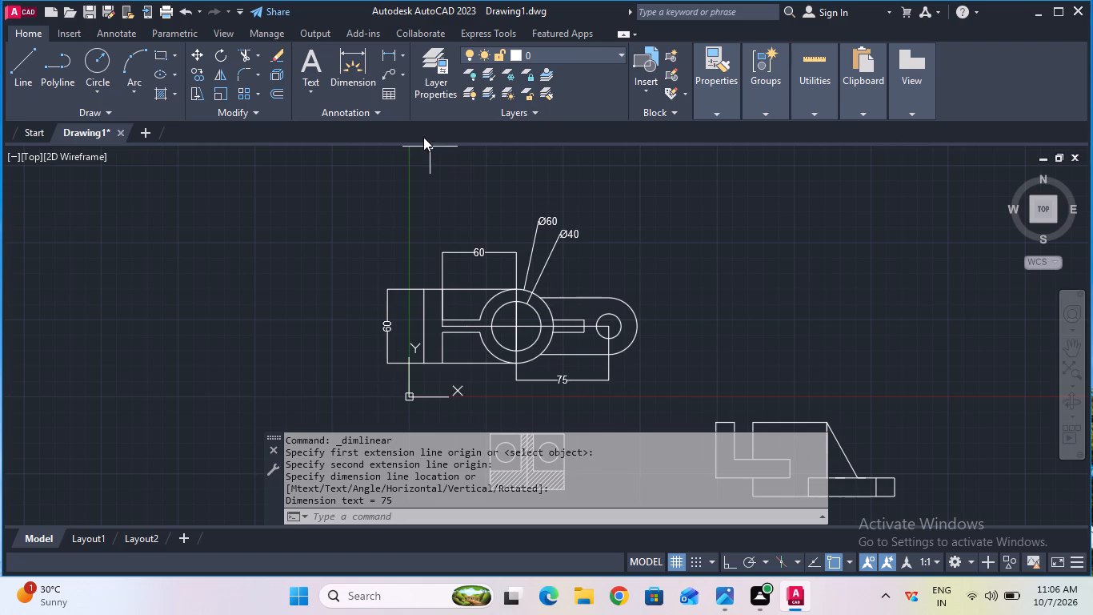
Add a horizontal linear dimension for the plate's thickness inside the top view, above the centreline.
click(394, 55)
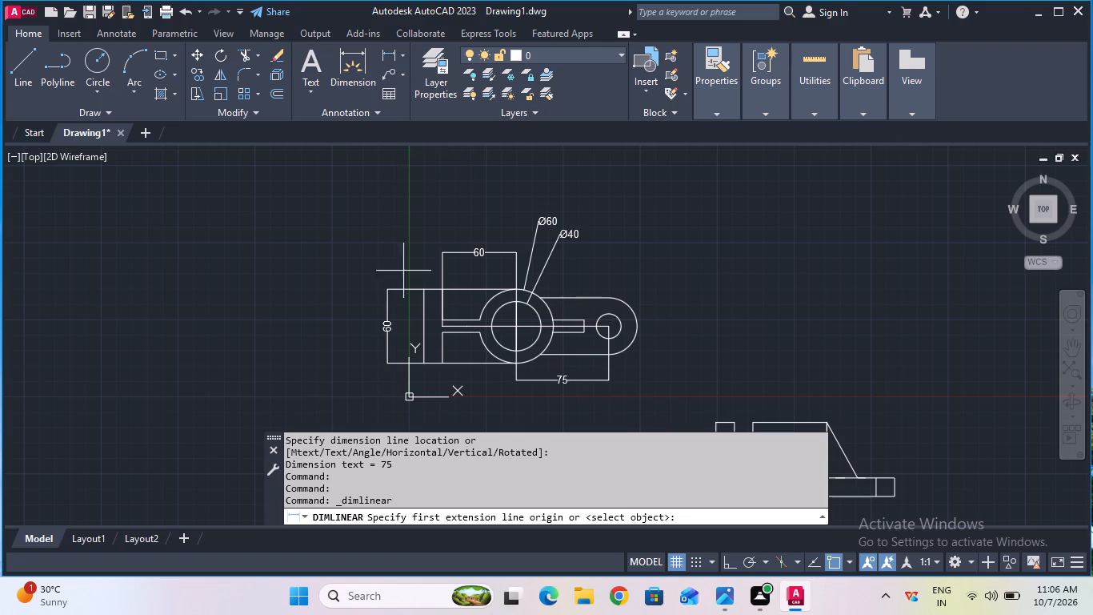
click(420, 326)
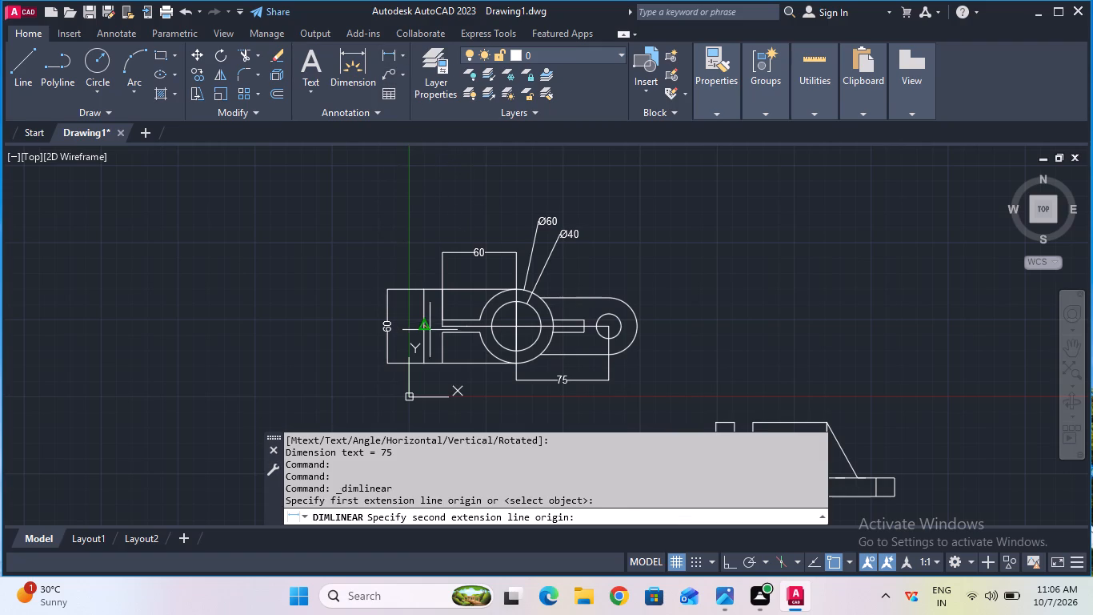
click(441, 324)
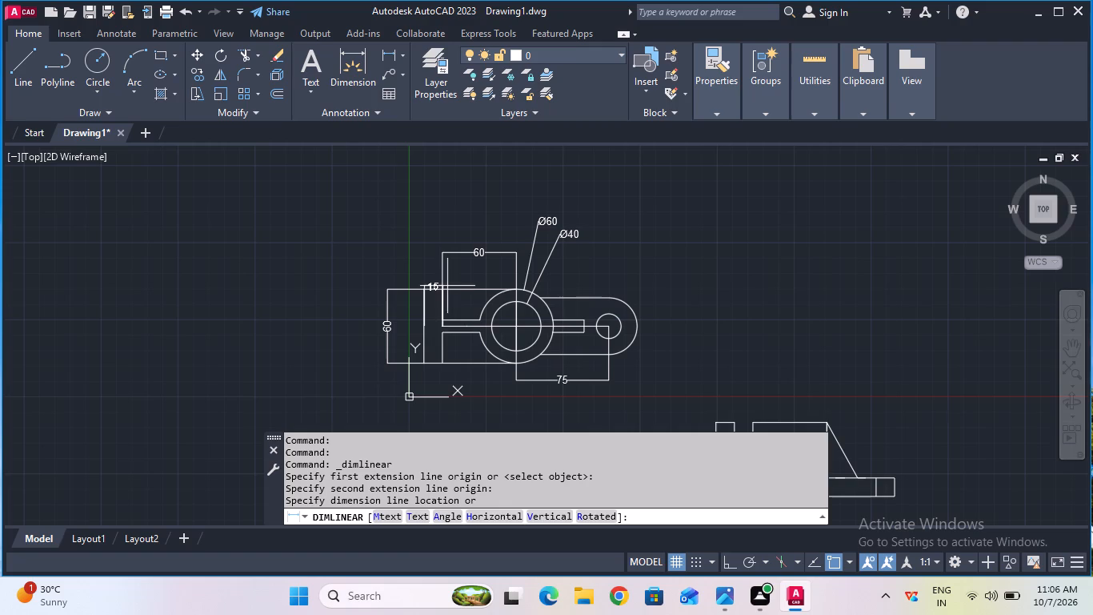
click(443, 307)
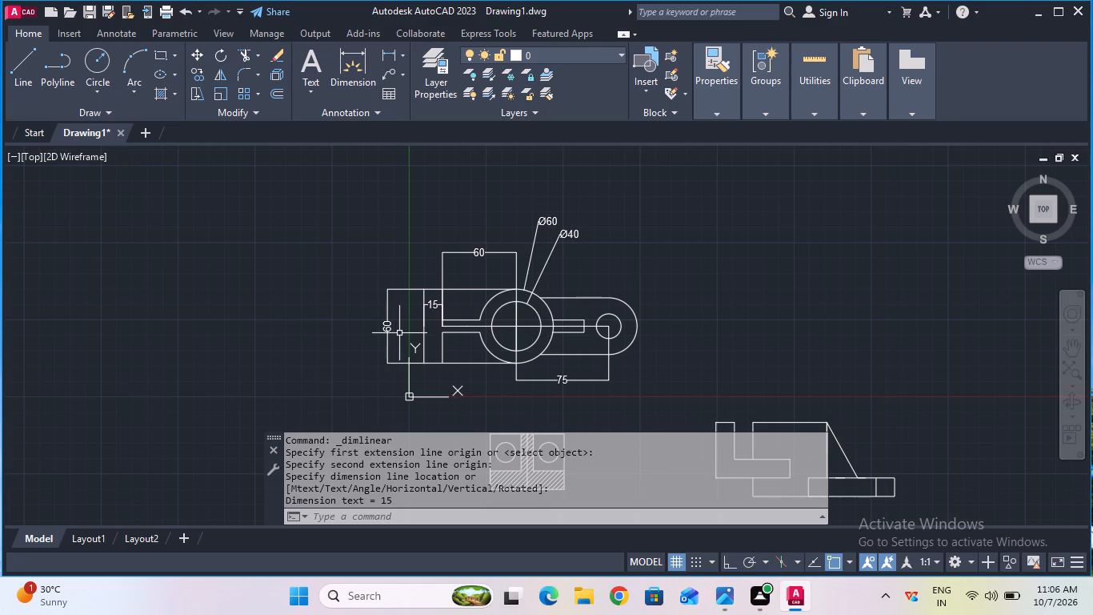
Add a vertical linear dimension for the width of the rib between the cylinder and the small hole.
click(388, 60)
click(567, 321)
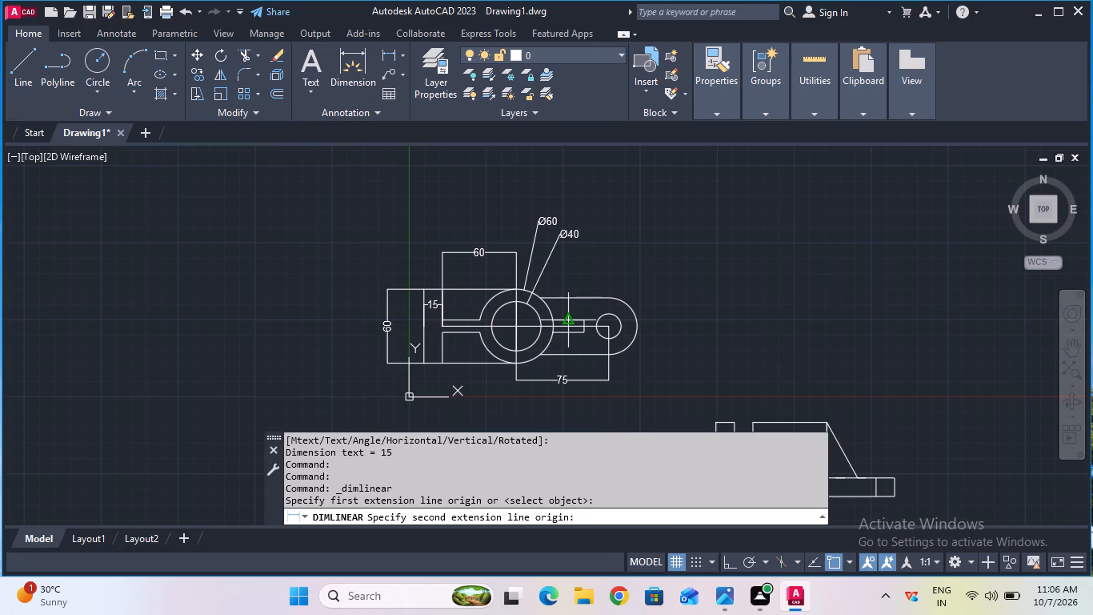
click(572, 333)
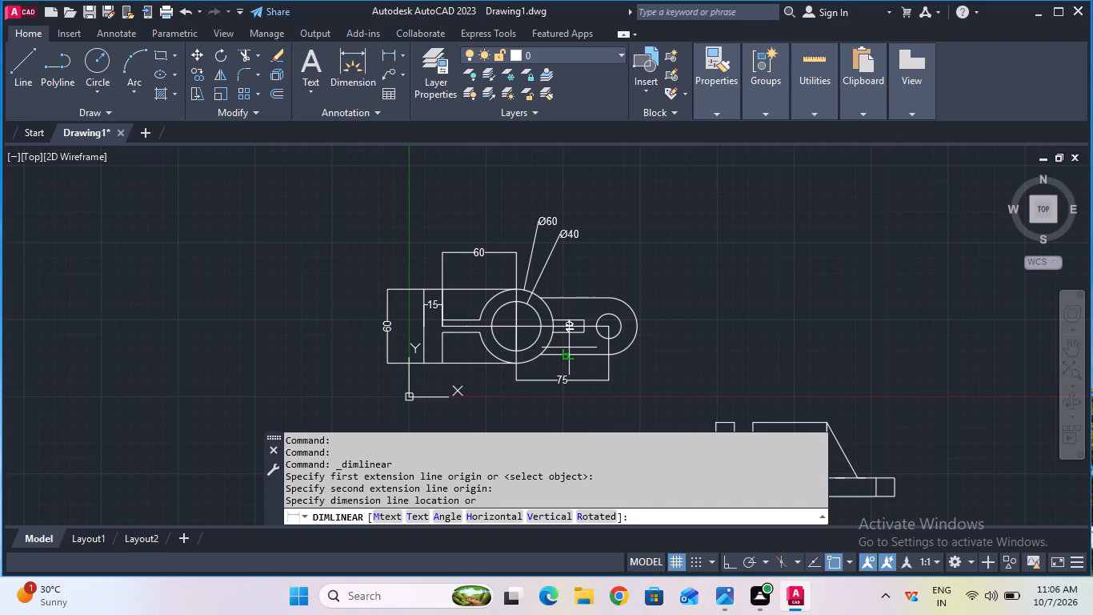
click(567, 348)
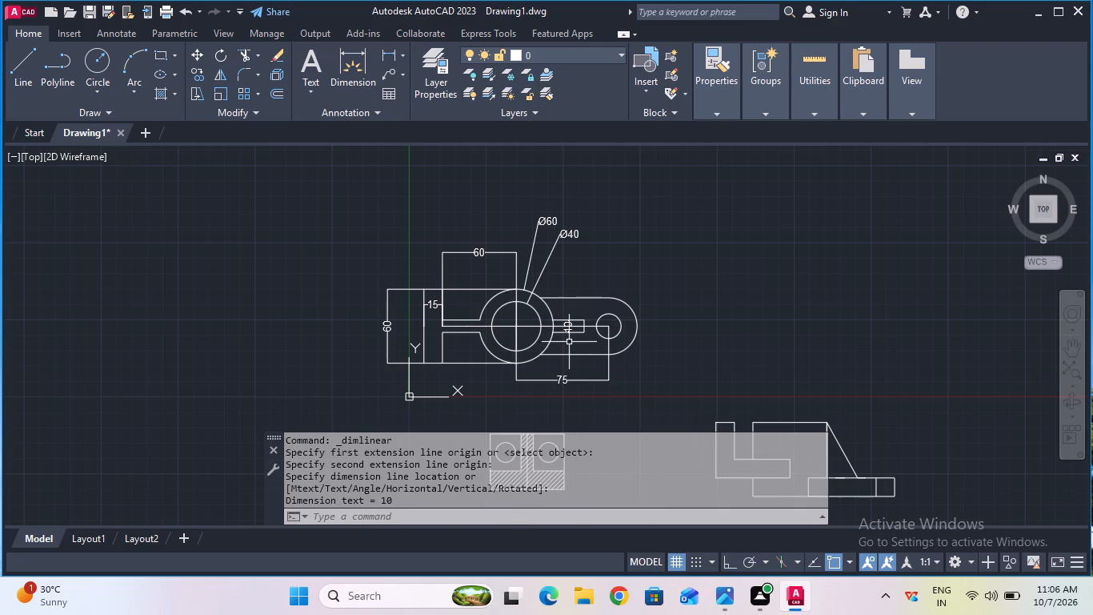
Add a horizontal linear dimension for the rib's length in the top view, just above the rib.
scroll(569, 342, up, 1)
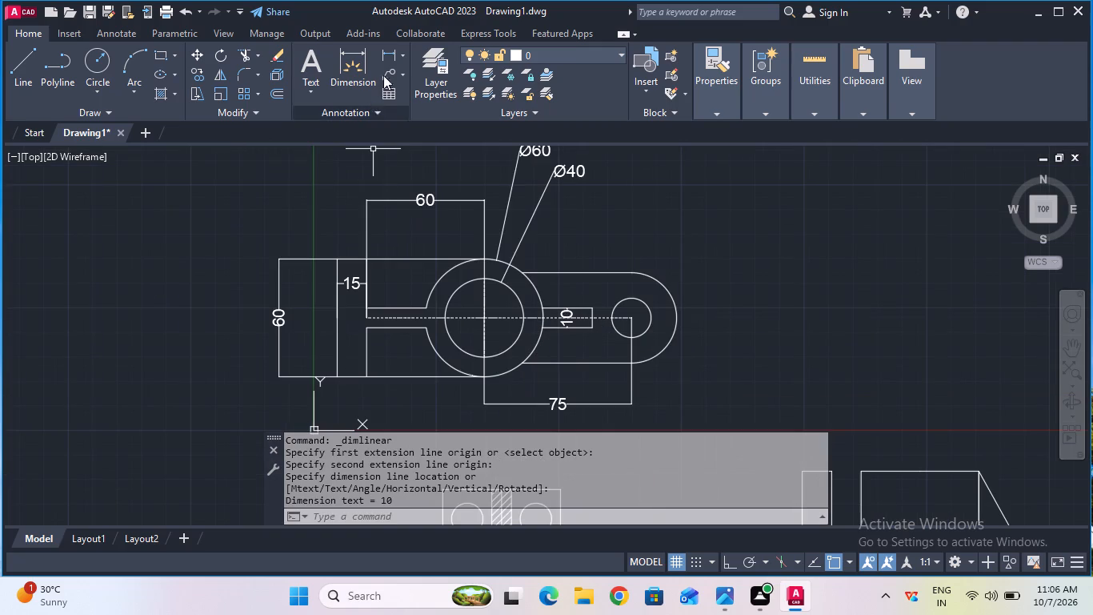
click(391, 58)
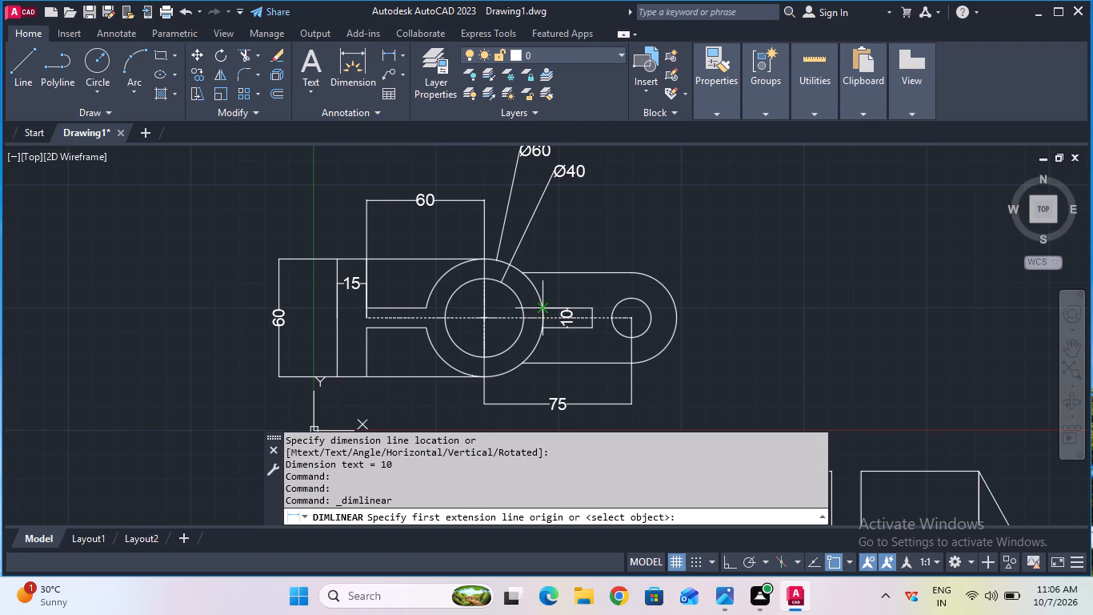
click(543, 306)
click(595, 312)
double_click(604, 296)
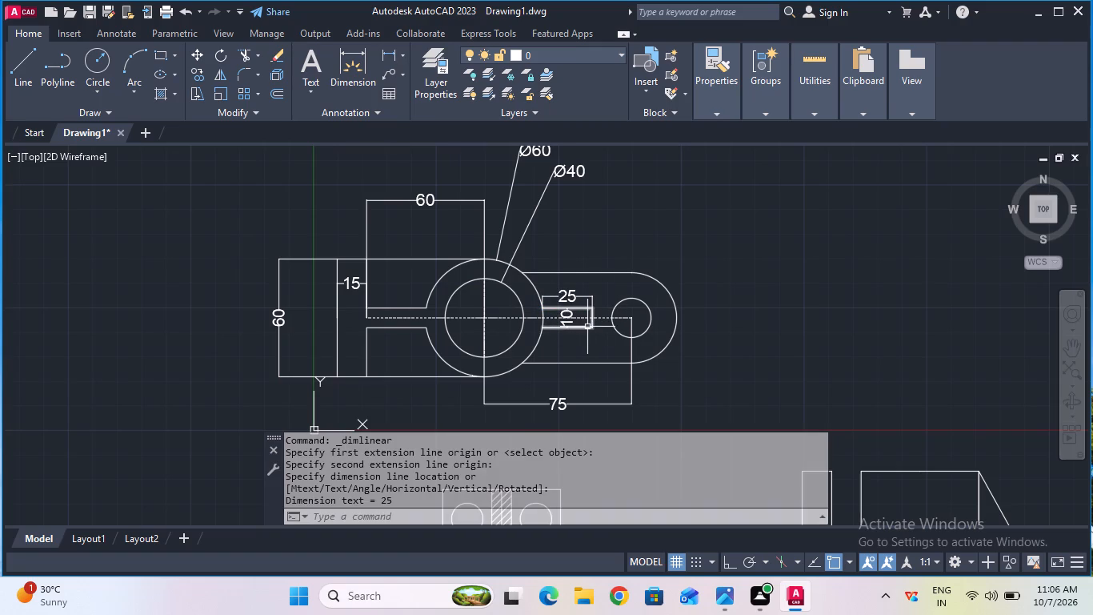
Add a radius dimension to the arm's rounded end in the top view, with its text outside the arc.
click(406, 54)
click(408, 211)
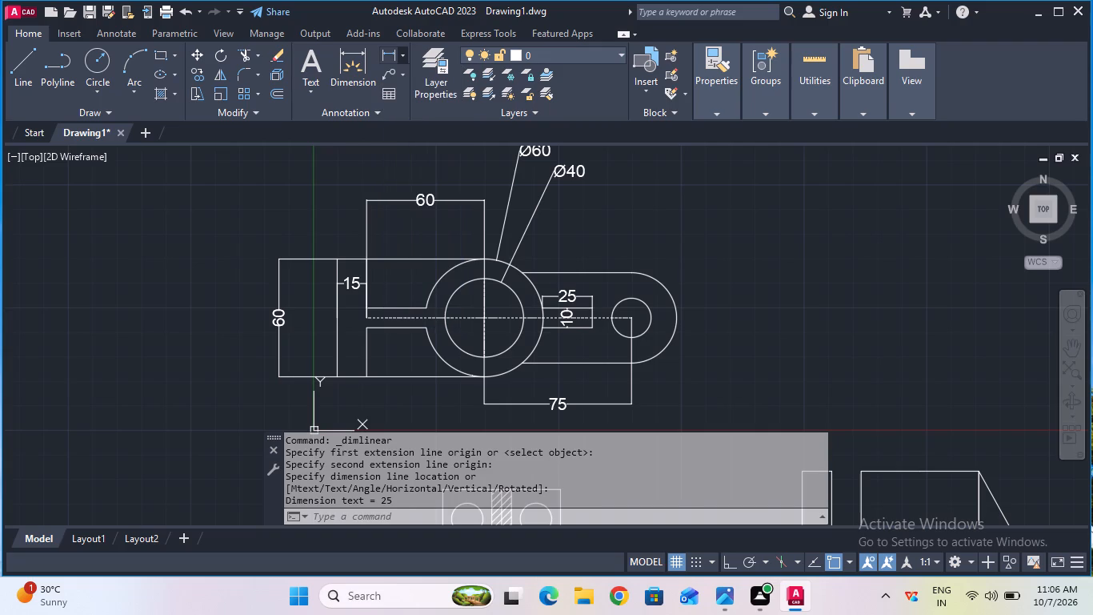
click(656, 278)
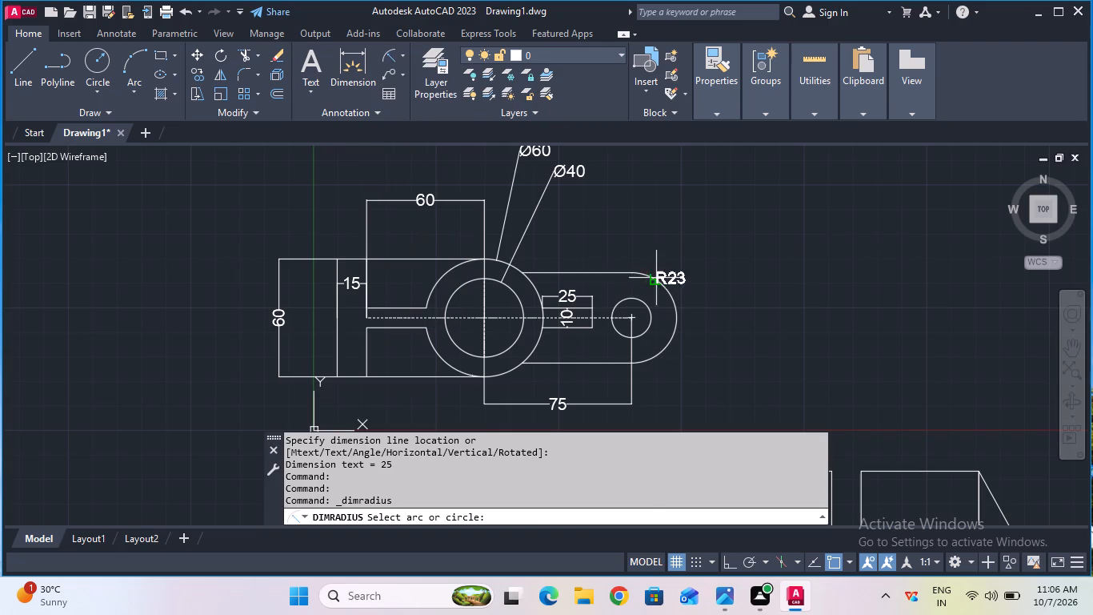
click(675, 253)
Add a diameter dimension to the small arm hole in the top view, with its text above the hole.
click(402, 56)
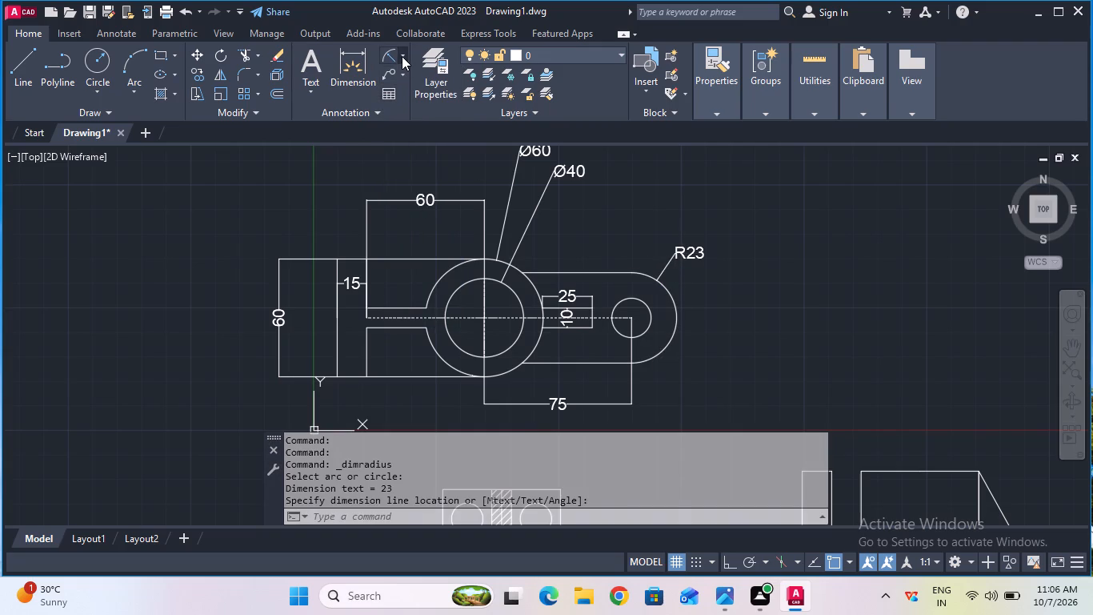
click(412, 243)
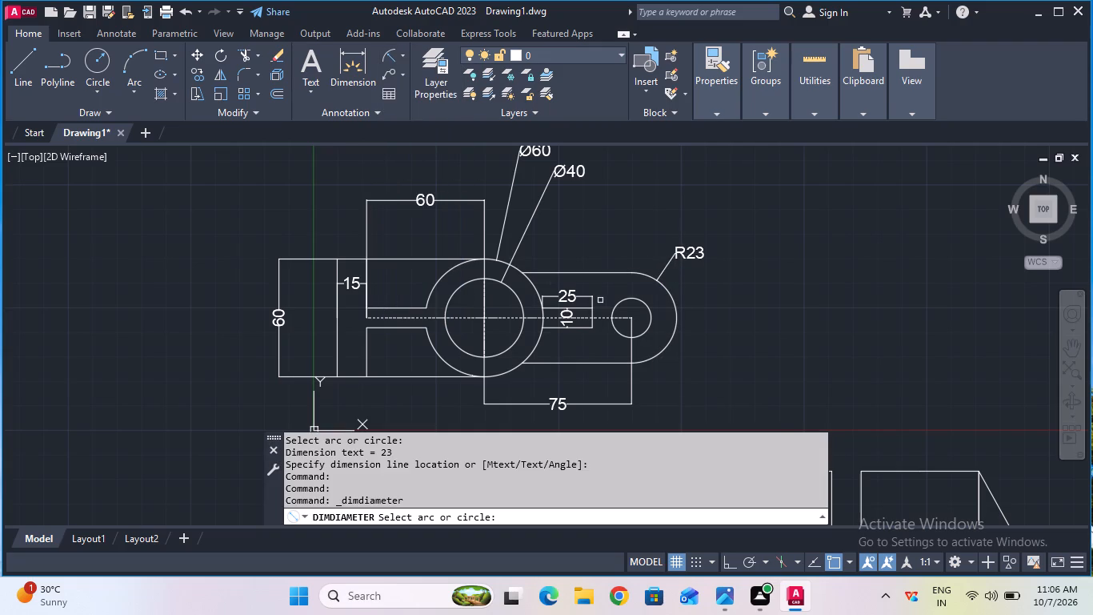
click(618, 299)
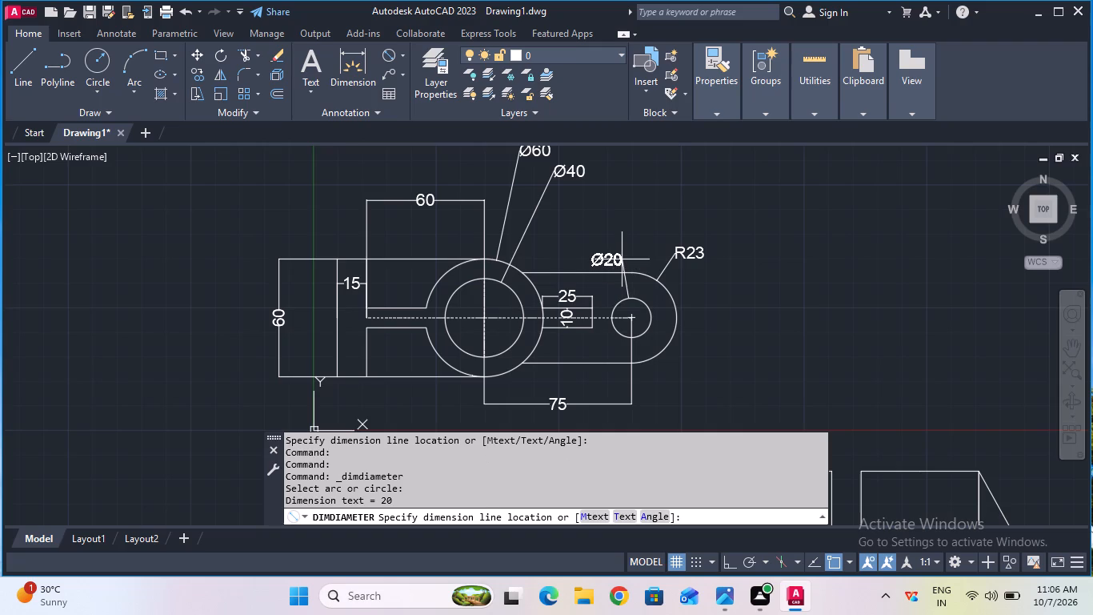
click(622, 259)
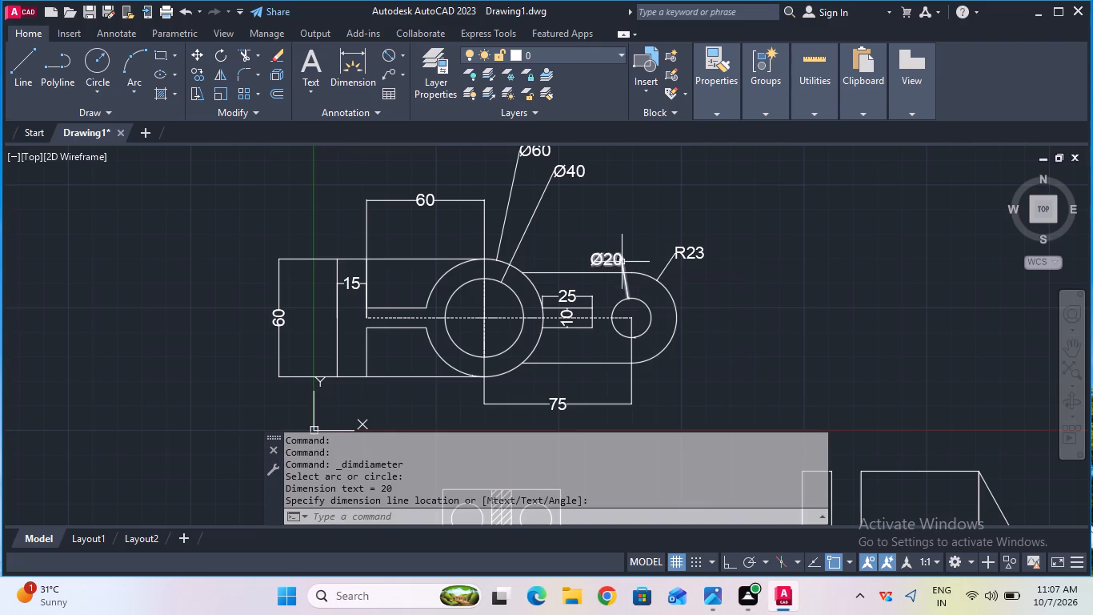
Add a horizontal linear dimension above the hatched section view from the web's left edge to its centreline.
scroll(601, 307, up, 1)
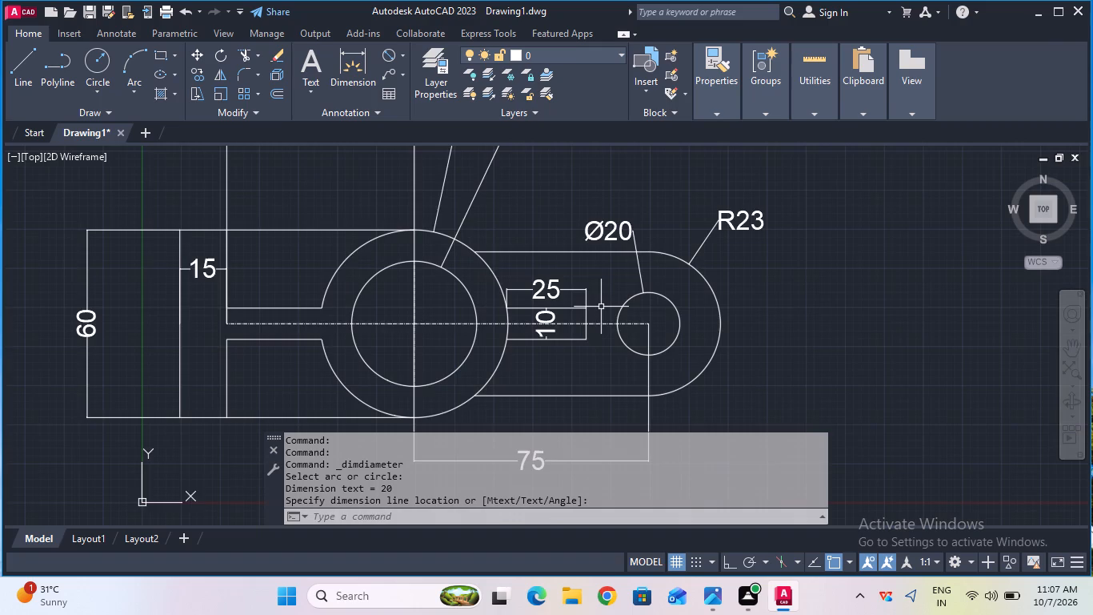
scroll(601, 307, down, 2)
scroll(591, 387, down, 1)
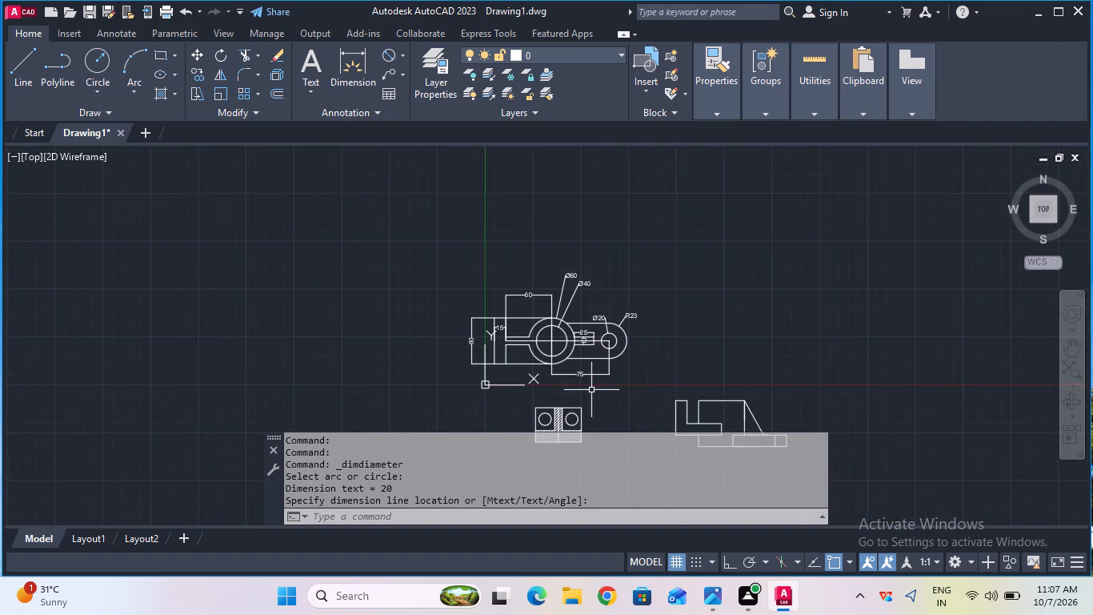
middle_drag(591, 390, 619, 331)
middle_drag(619, 328, 628, 291)
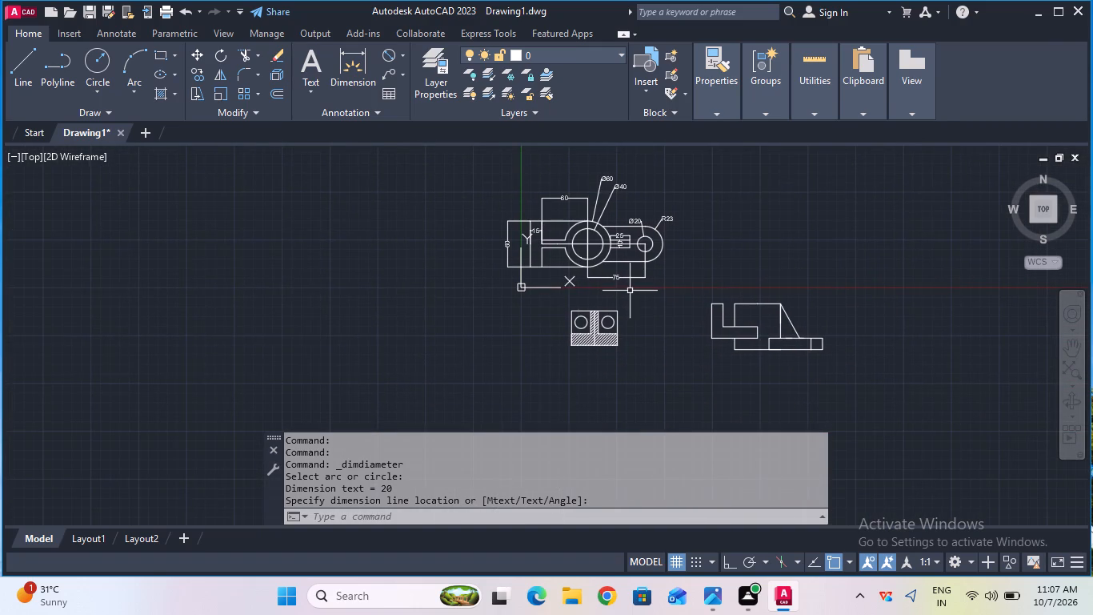
scroll(629, 320, up, 2)
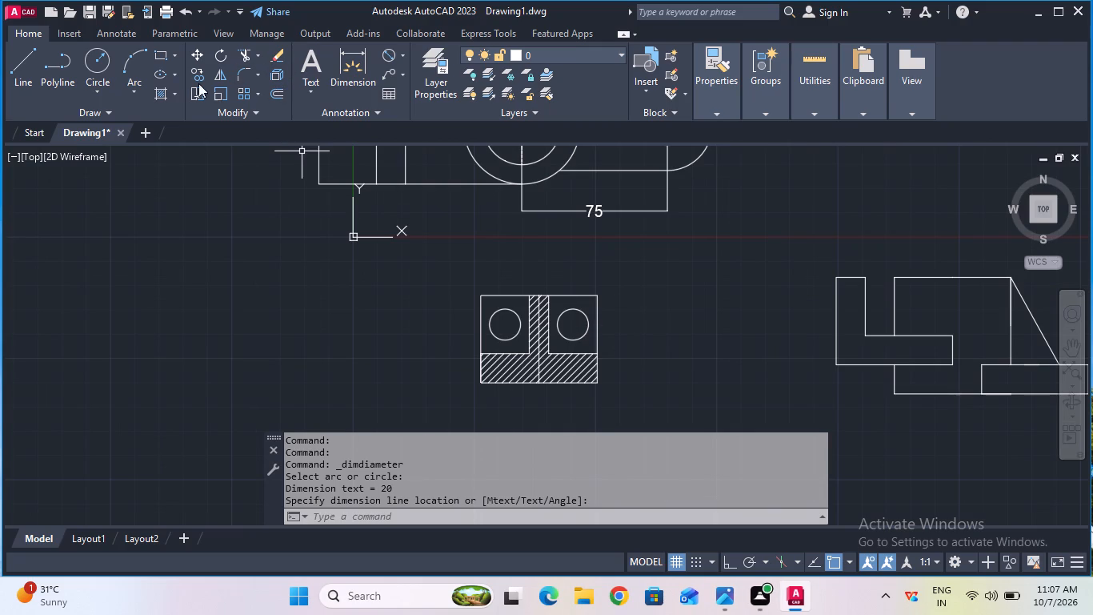
click(405, 55)
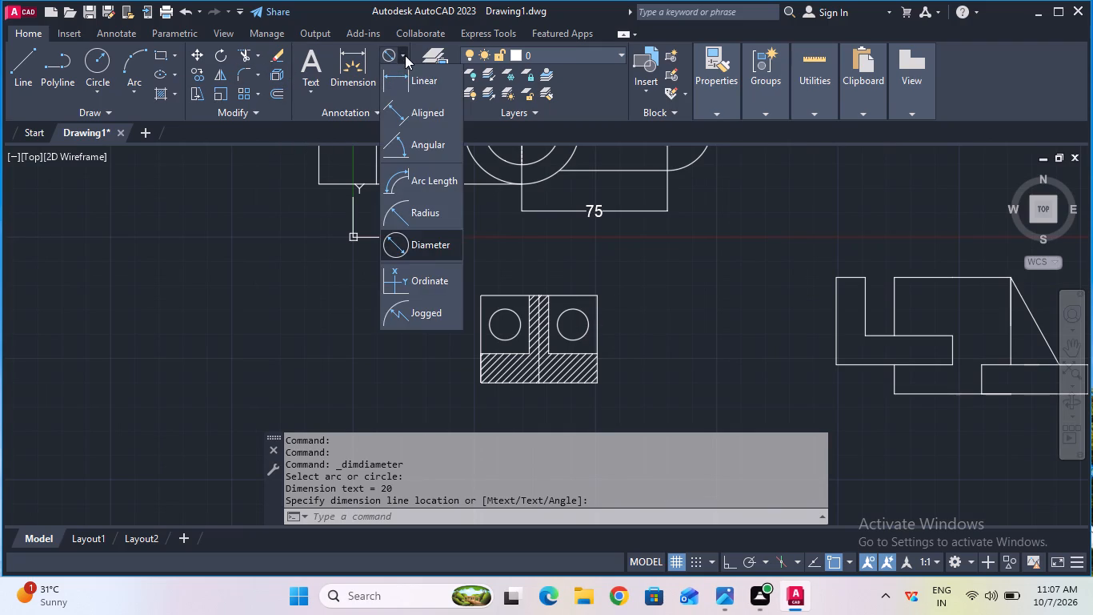
double_click(406, 78)
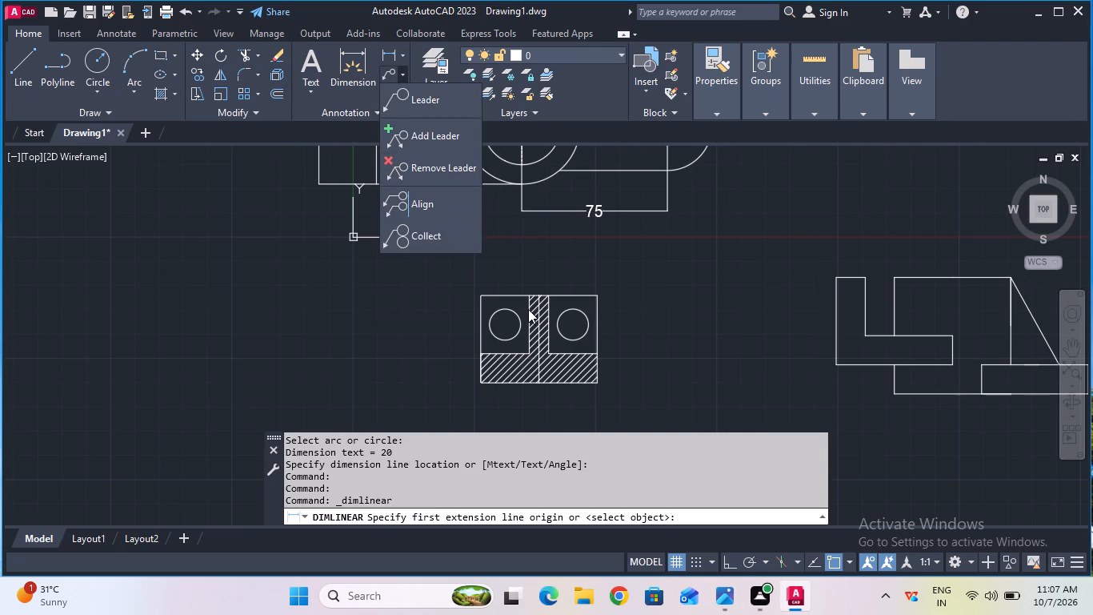
double_click(385, 50)
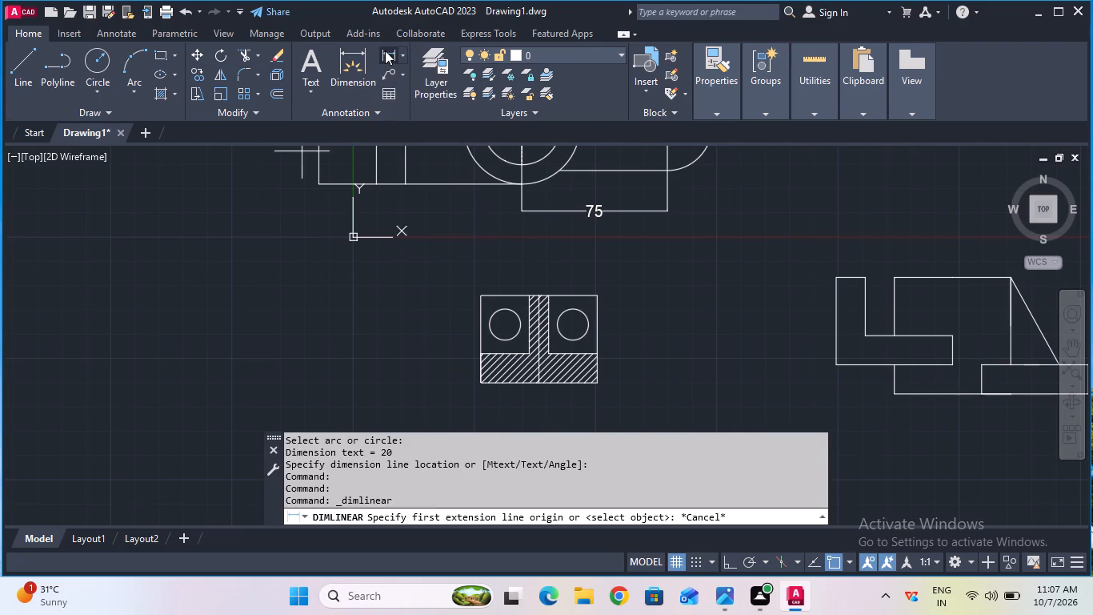
scroll(519, 319, up, 1)
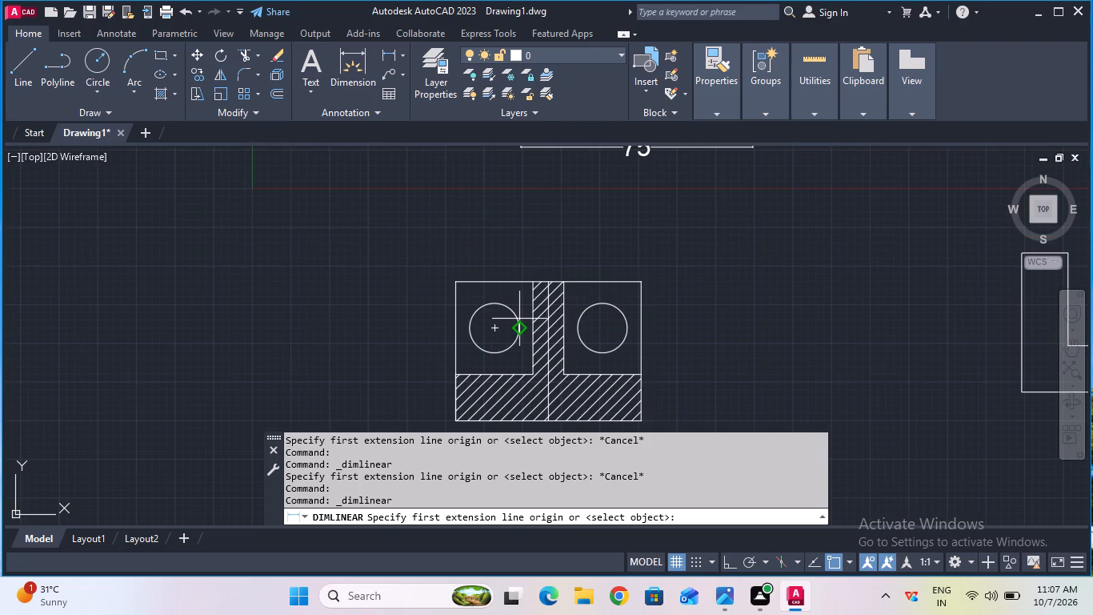
click(529, 280)
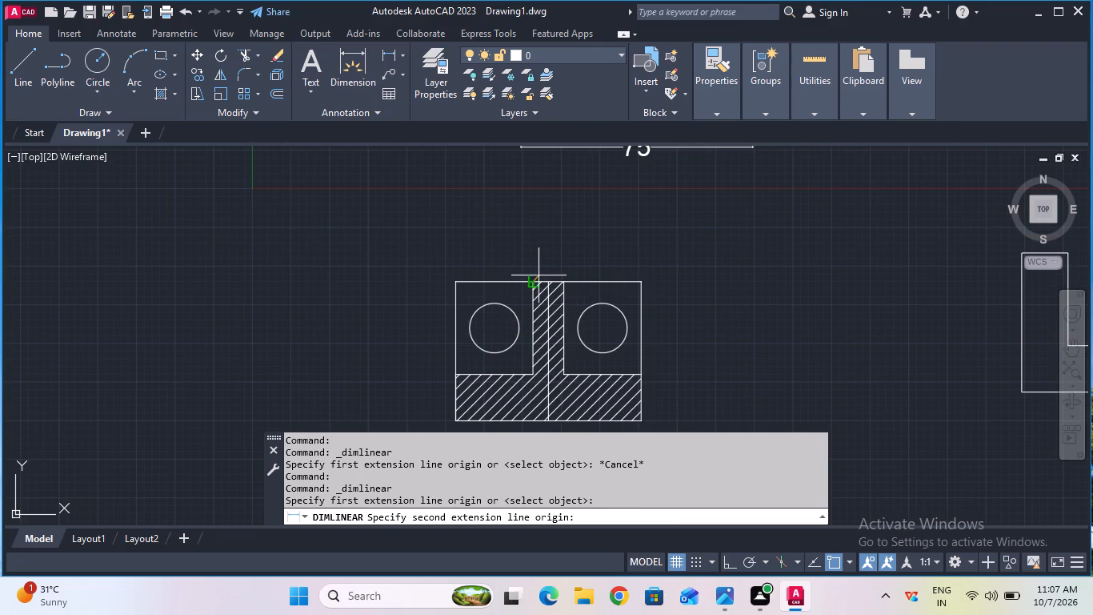
click(548, 279)
click(547, 245)
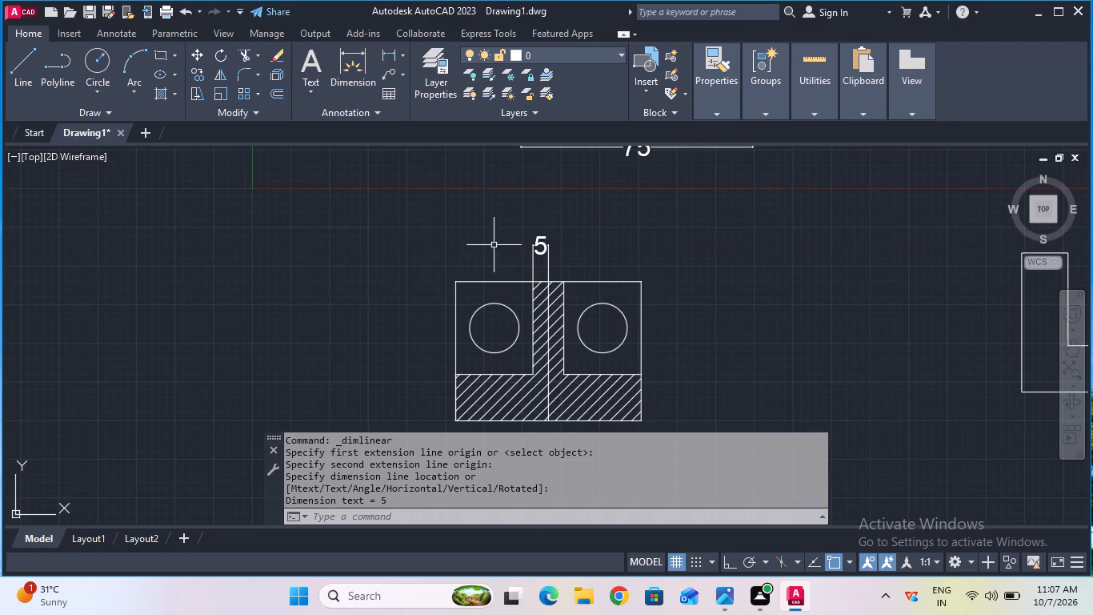
Add a horizontal linear dimension for the full width of the hatched web, above the half-width dimension.
click(391, 61)
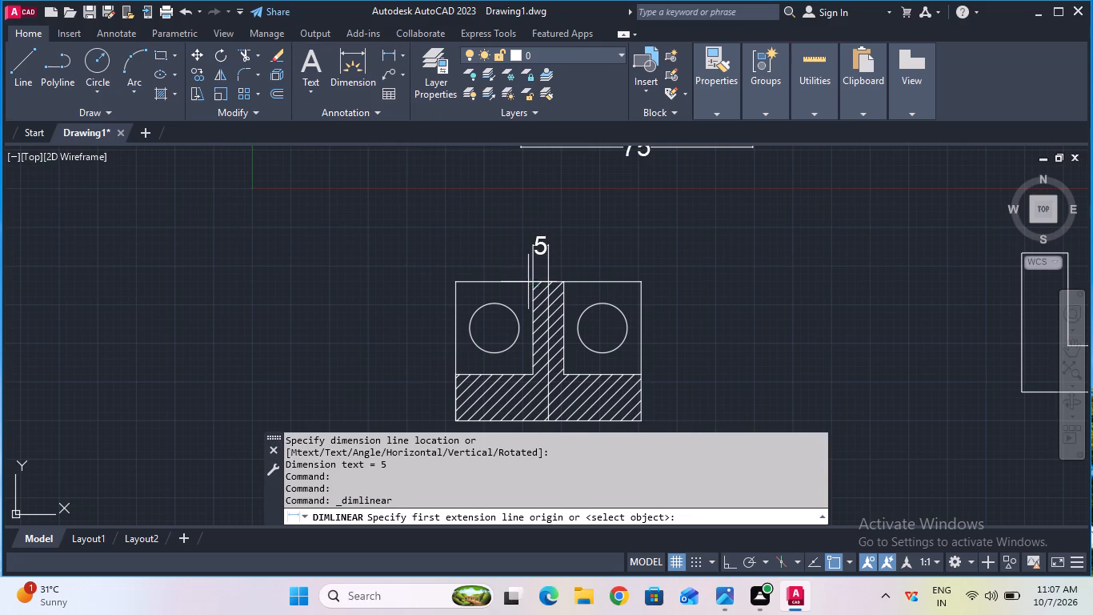
click(529, 283)
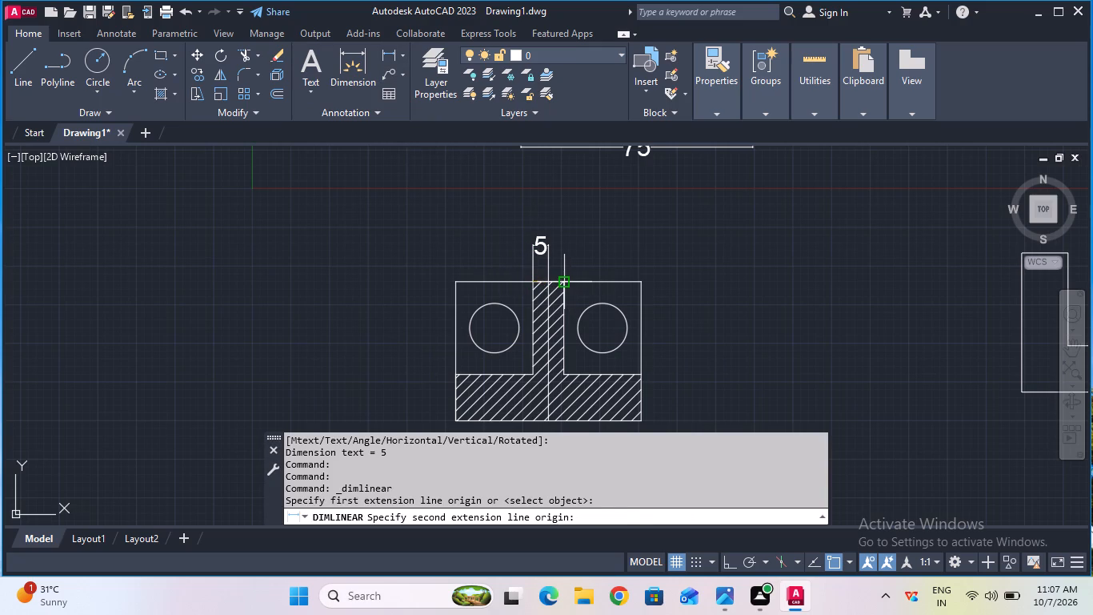
click(567, 279)
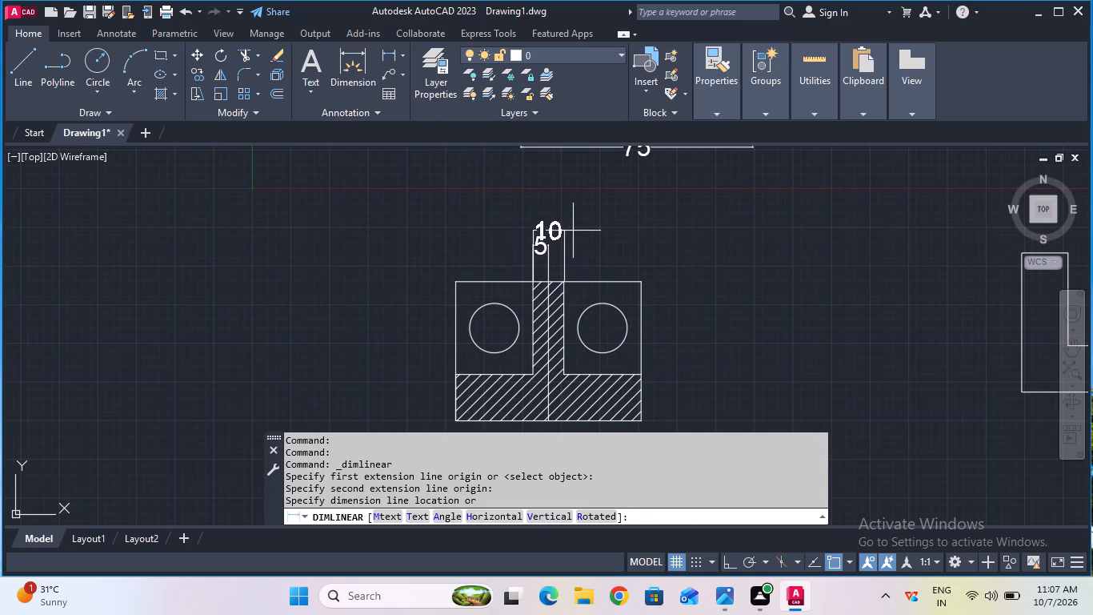
click(575, 223)
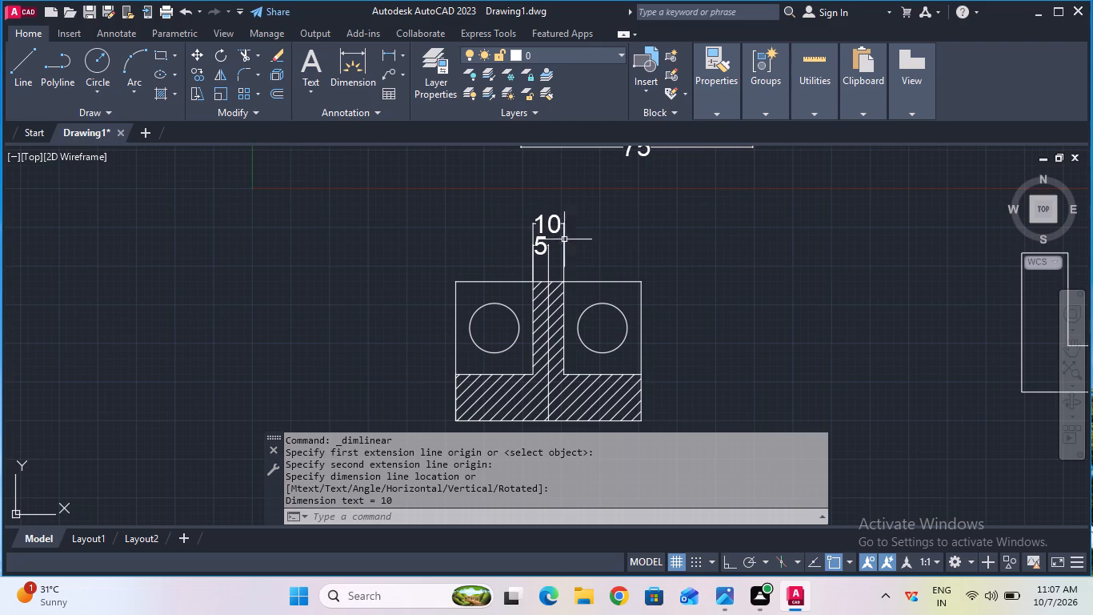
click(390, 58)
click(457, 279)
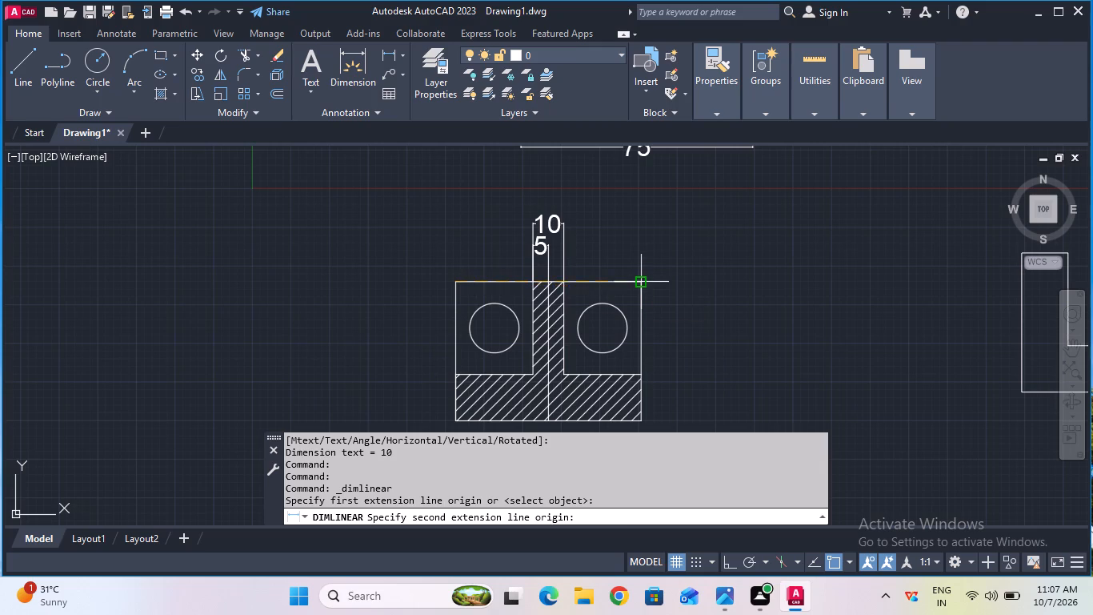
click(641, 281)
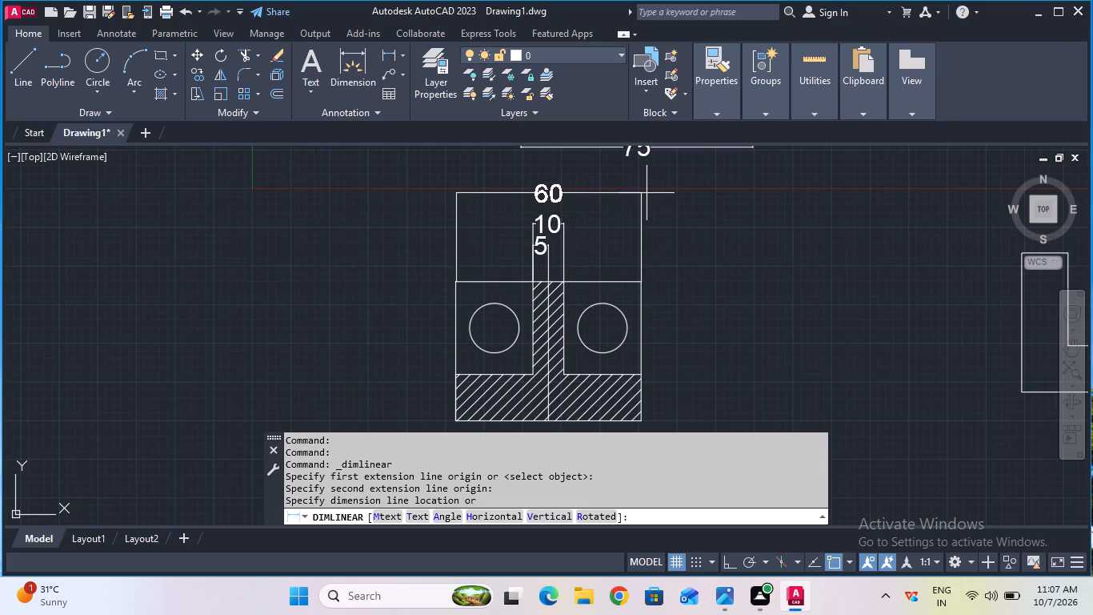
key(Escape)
Add a horizontal linear dimension between the two hole centres in the section view, above the web width dimensions.
click(386, 46)
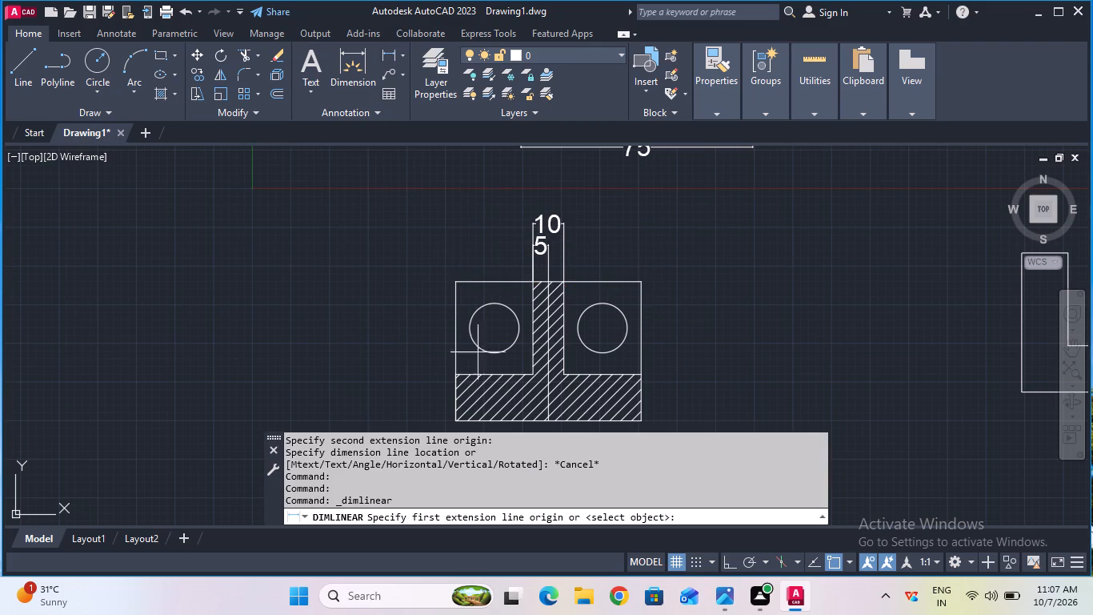
click(491, 325)
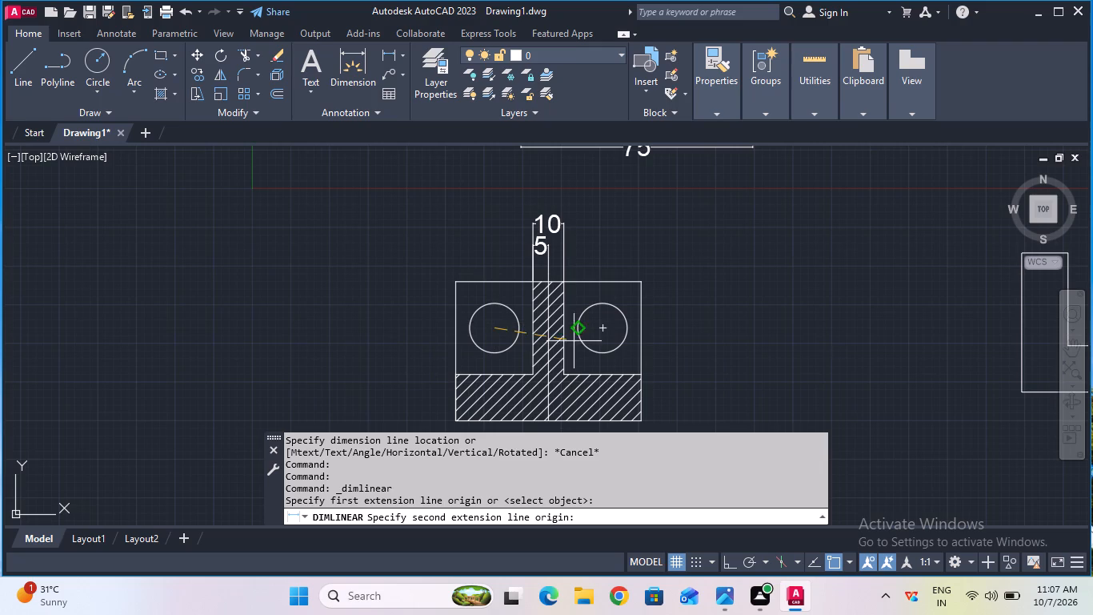
click(602, 329)
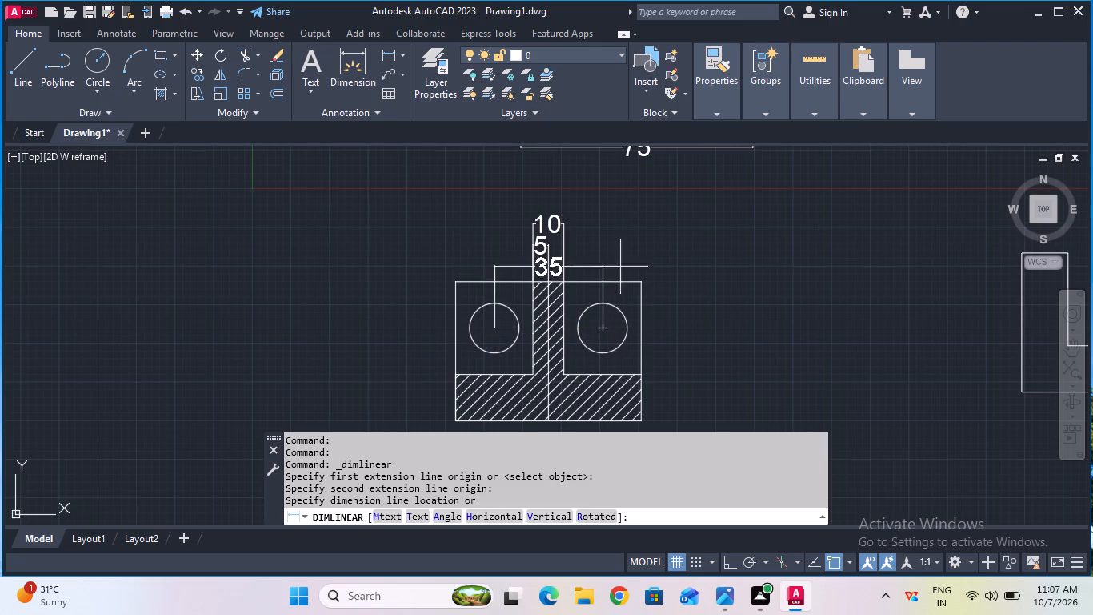
click(638, 202)
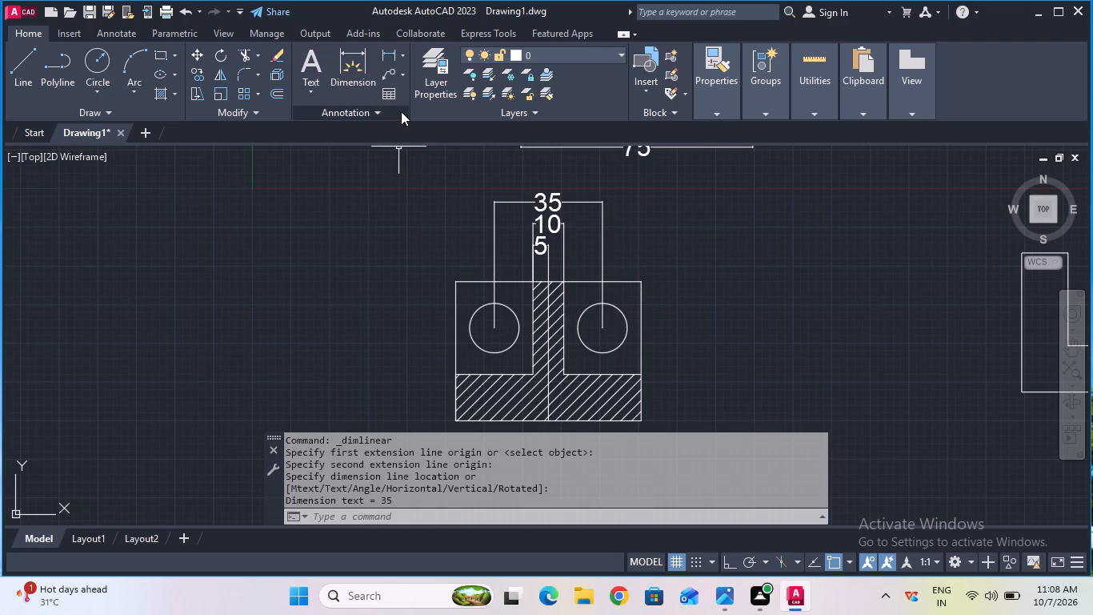
Add a vertical linear dimension from the section view's top edge to the left hole's centre, placed left of the view.
click(393, 54)
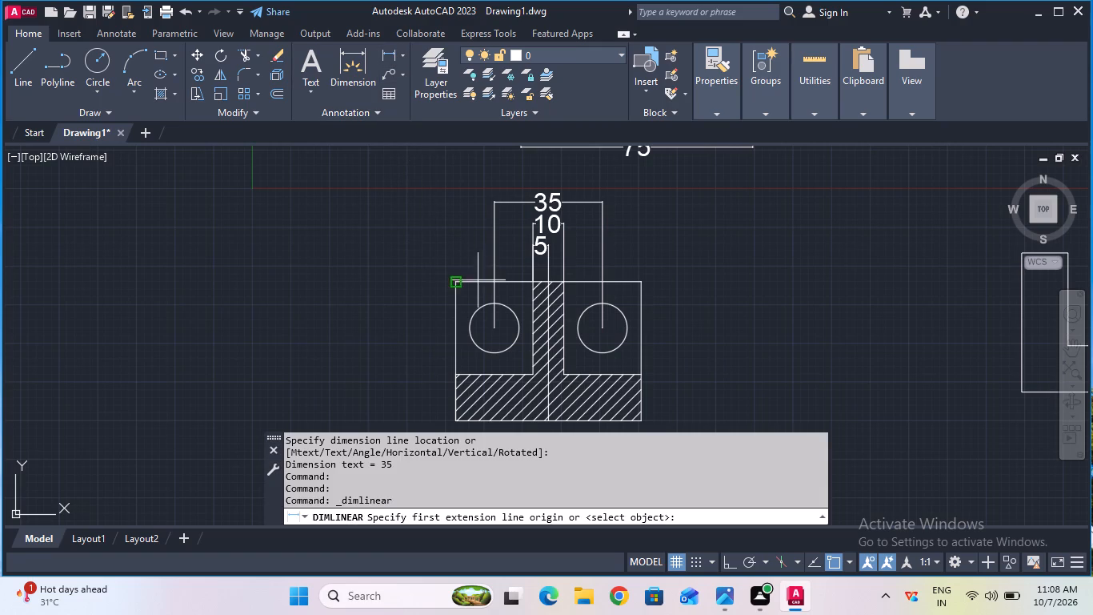
click(490, 283)
click(494, 324)
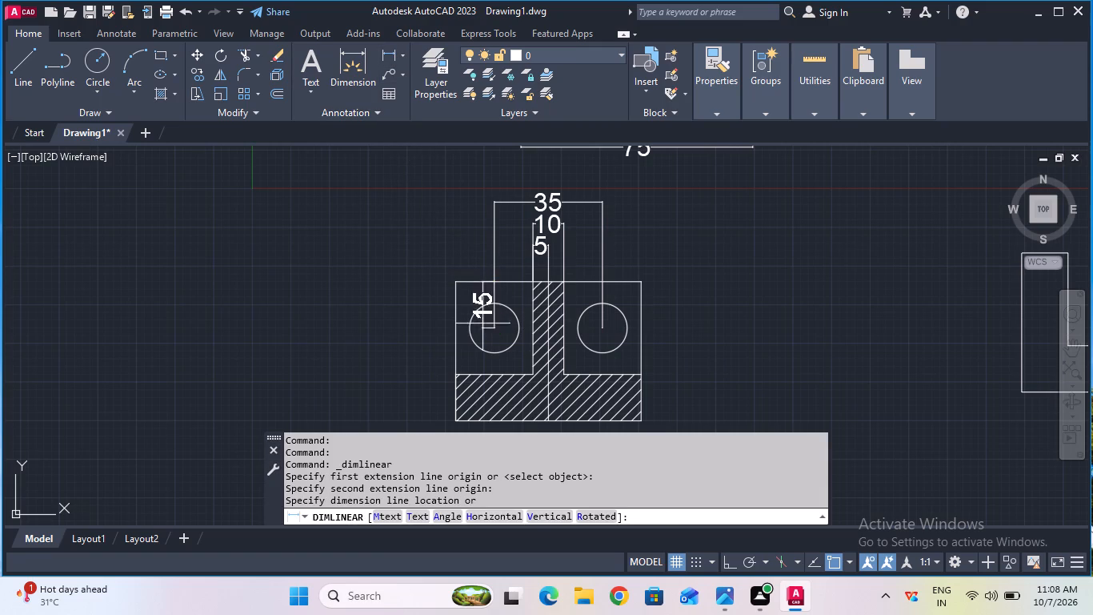
click(426, 338)
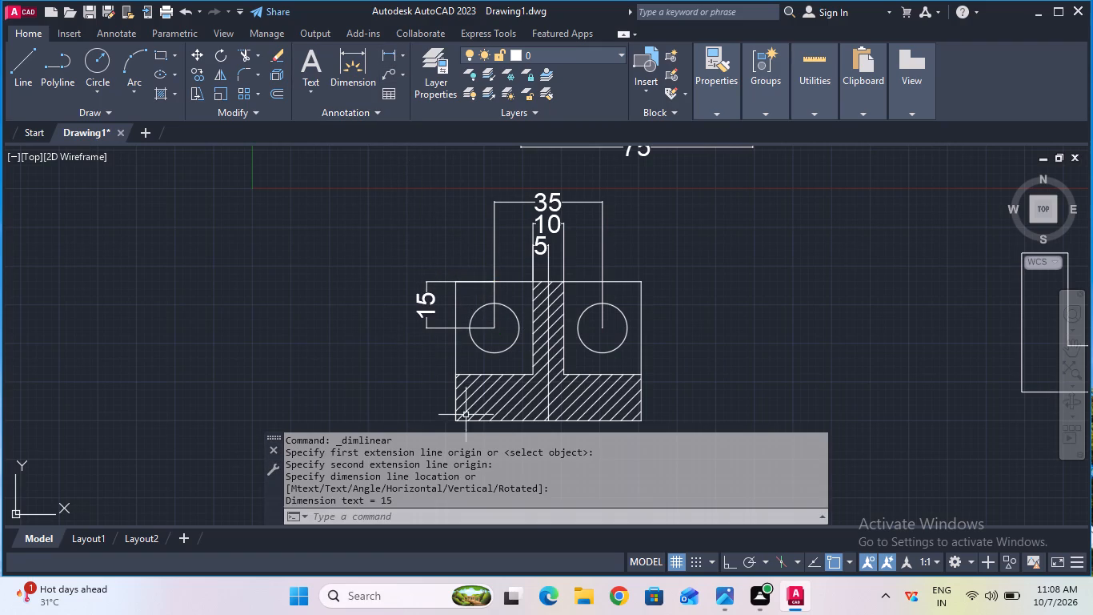
Add a diameter dimension to the right hole of the section view, with its text placed outside the view's right edge.
middle_drag(700, 390, 707, 351)
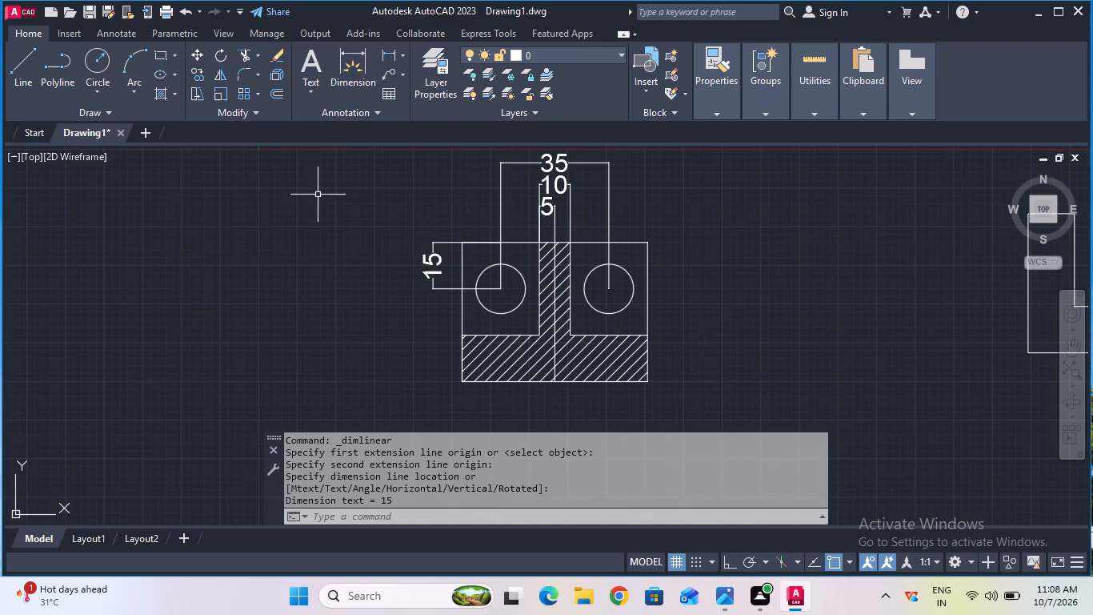
click(404, 60)
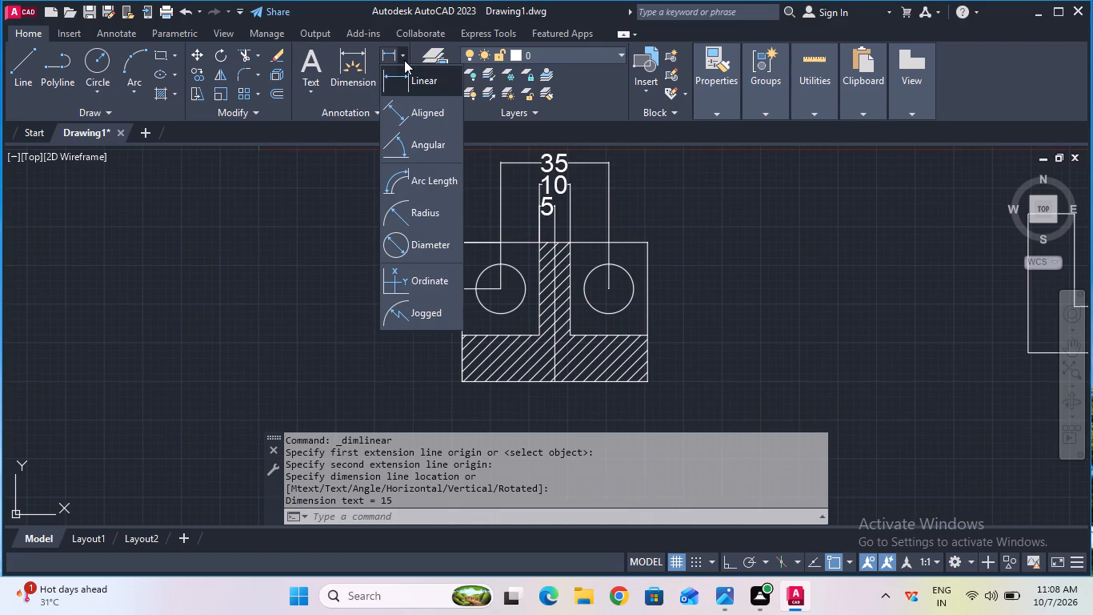
click(414, 239)
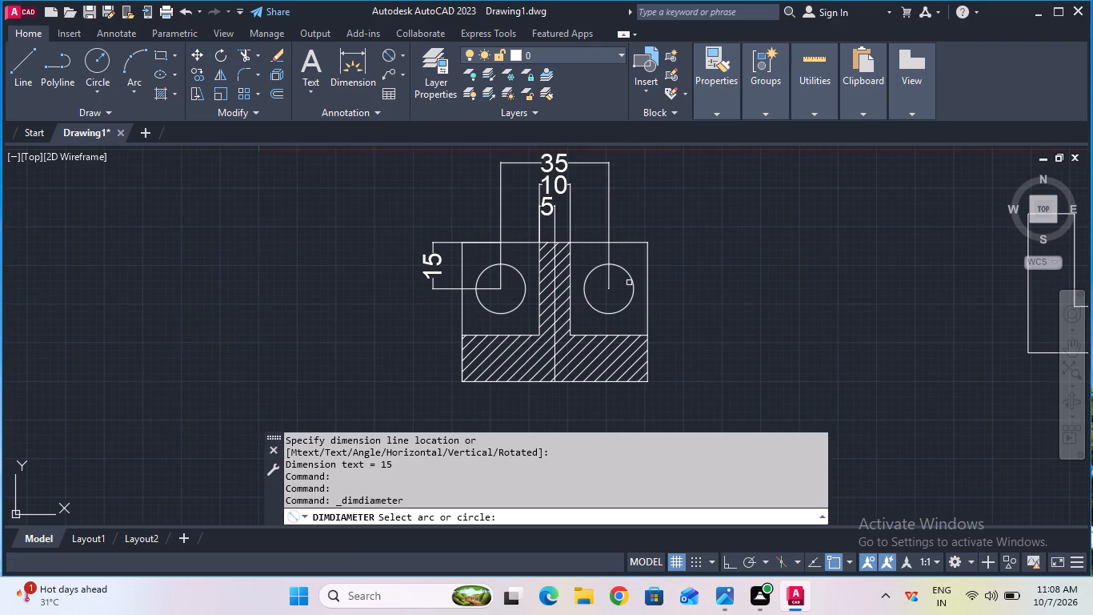
click(631, 281)
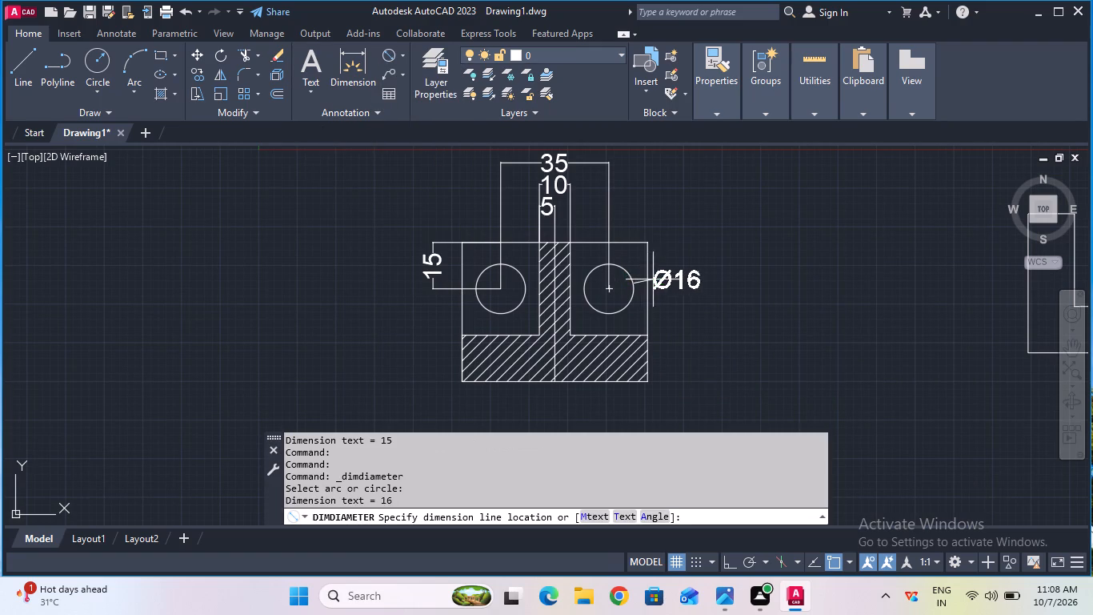
click(666, 279)
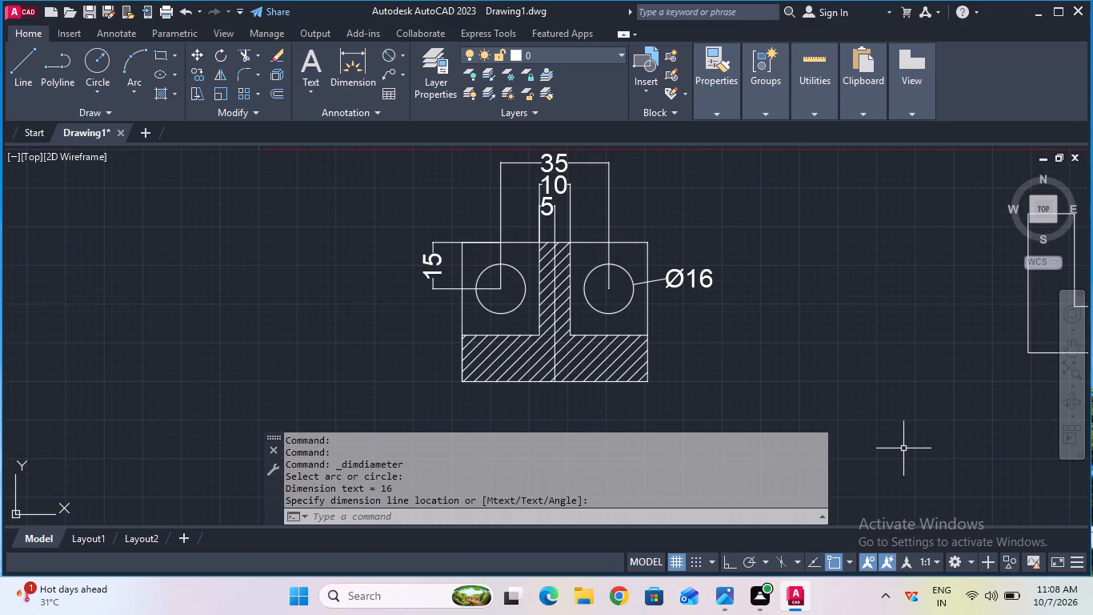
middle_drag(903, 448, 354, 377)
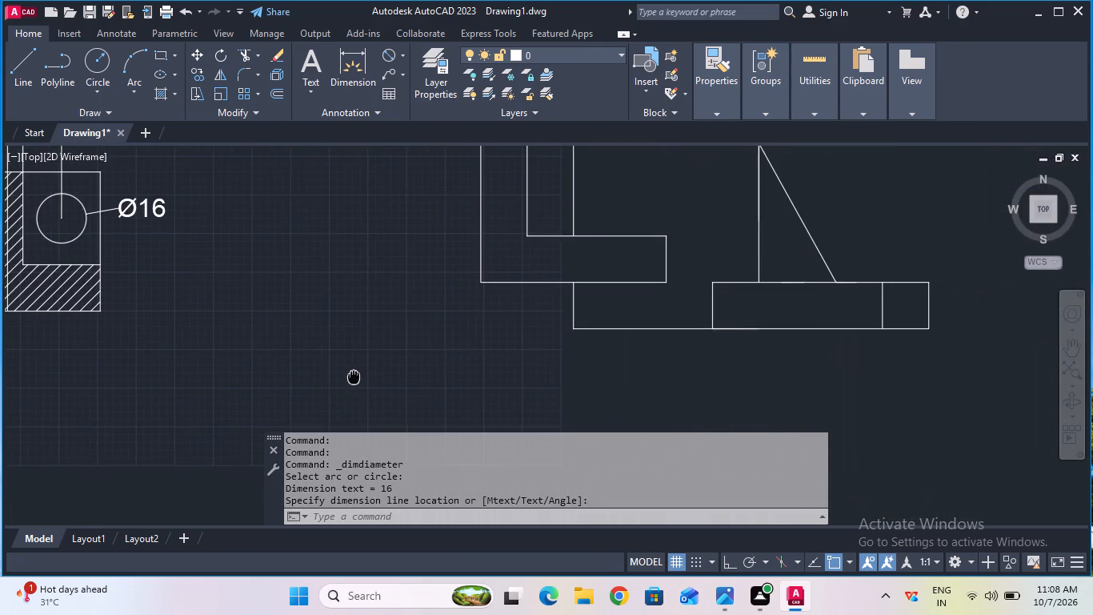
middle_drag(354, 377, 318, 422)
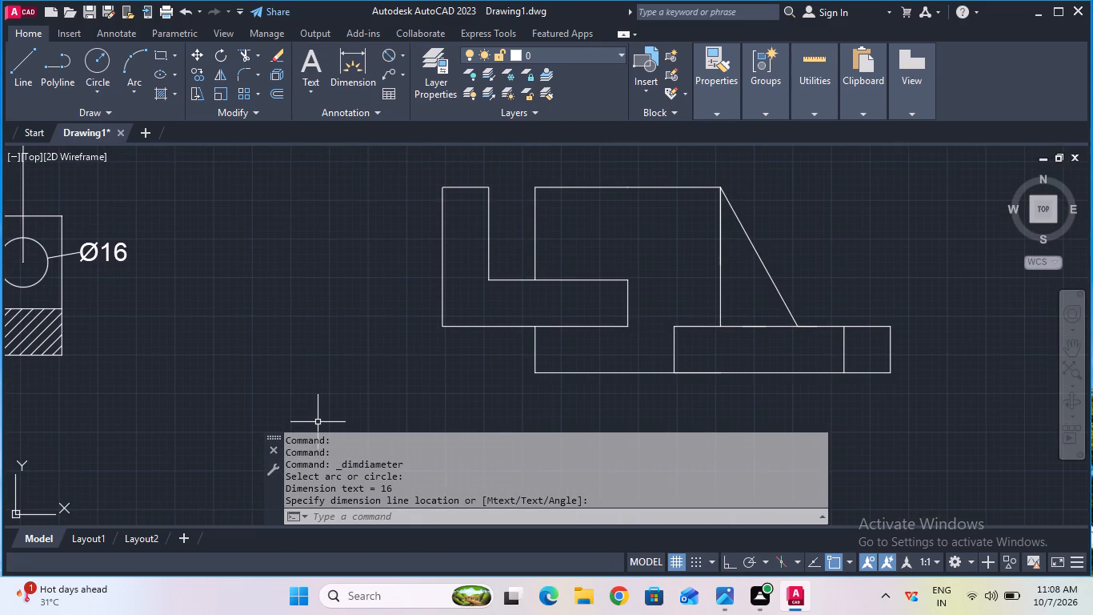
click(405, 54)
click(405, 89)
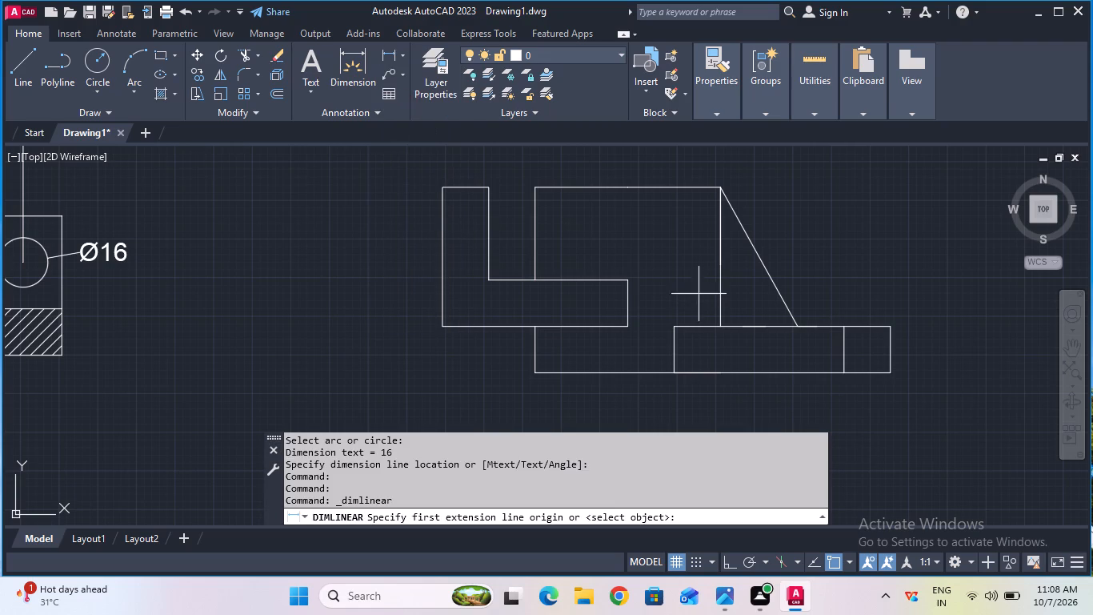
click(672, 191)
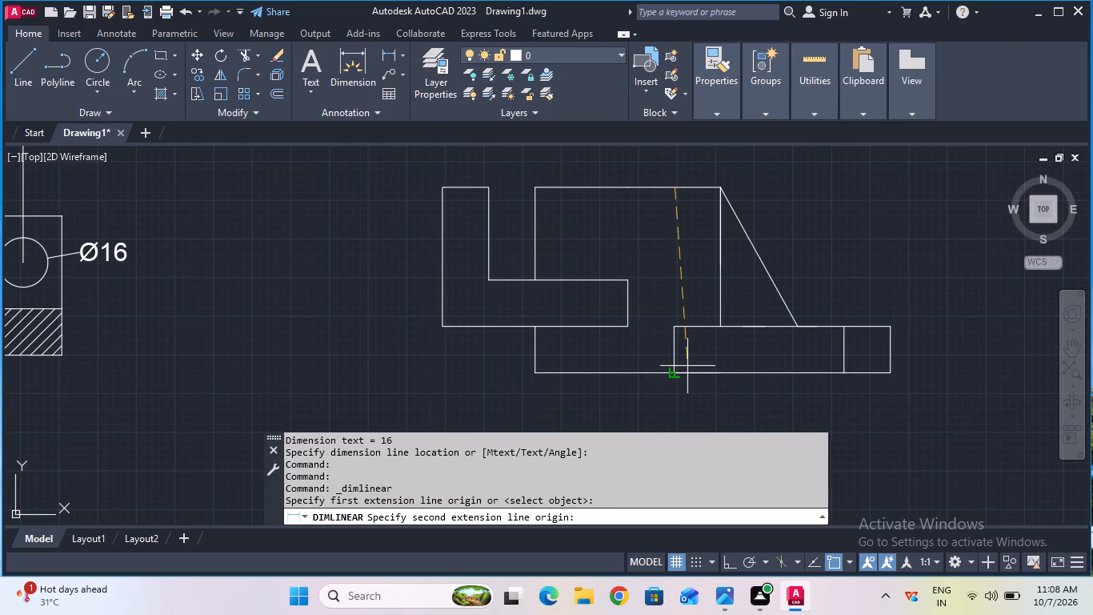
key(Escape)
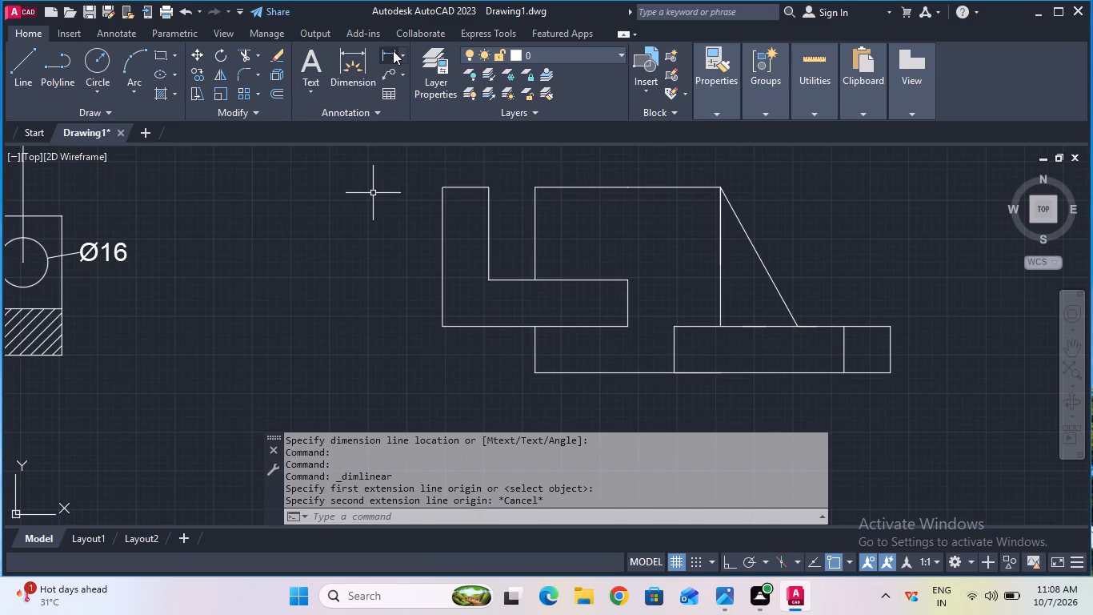
Turn Ortho on and add a horizontal linear dimension across the base of the side view's triangular rib, just above the base plate.
key(F8)
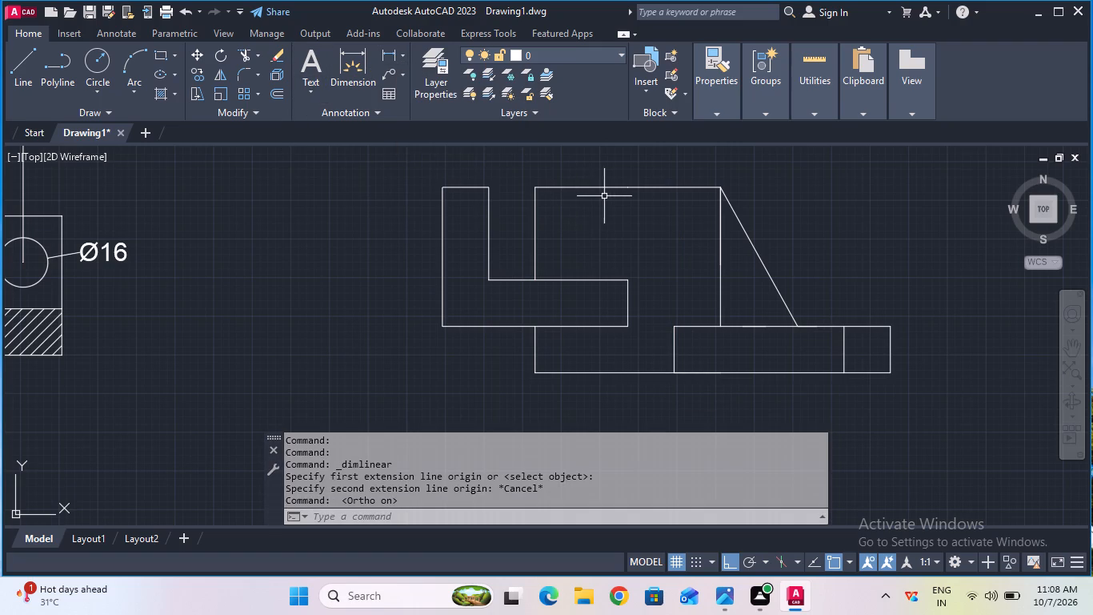
click(394, 46)
click(715, 327)
click(795, 331)
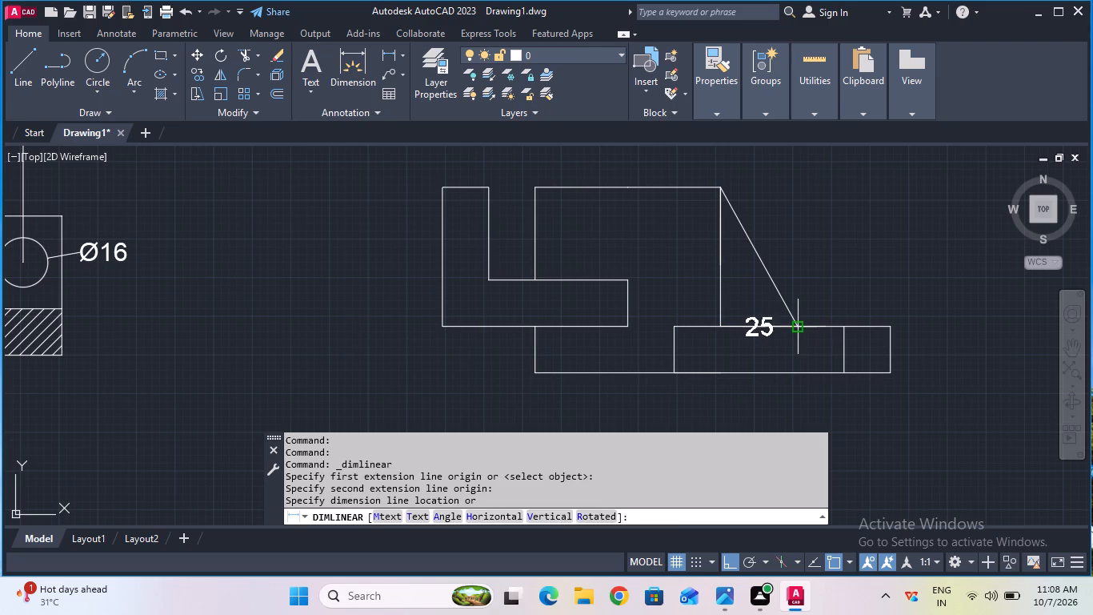
click(804, 293)
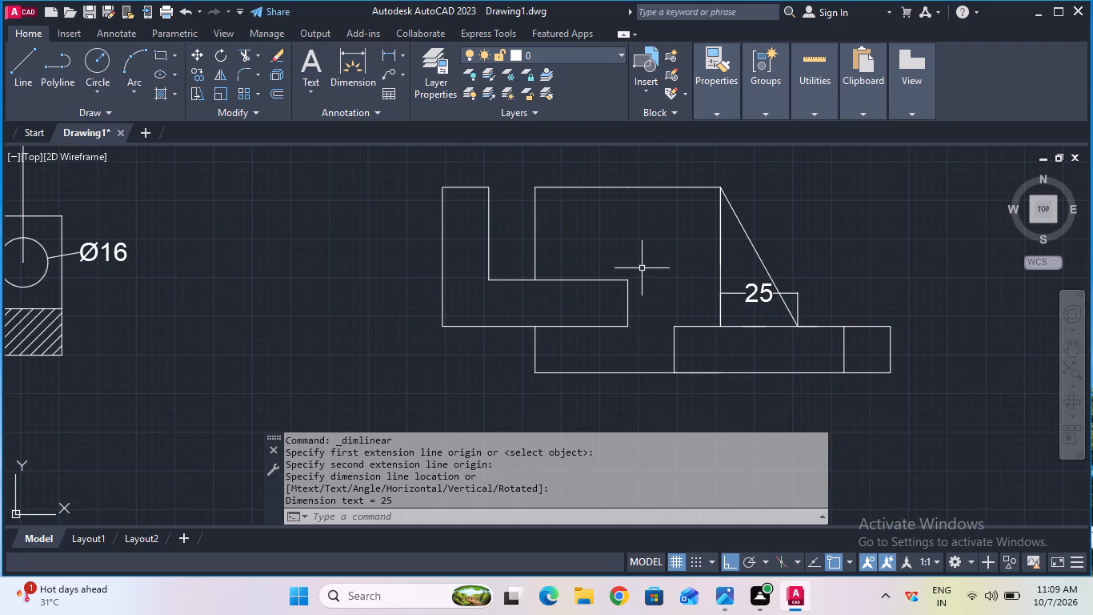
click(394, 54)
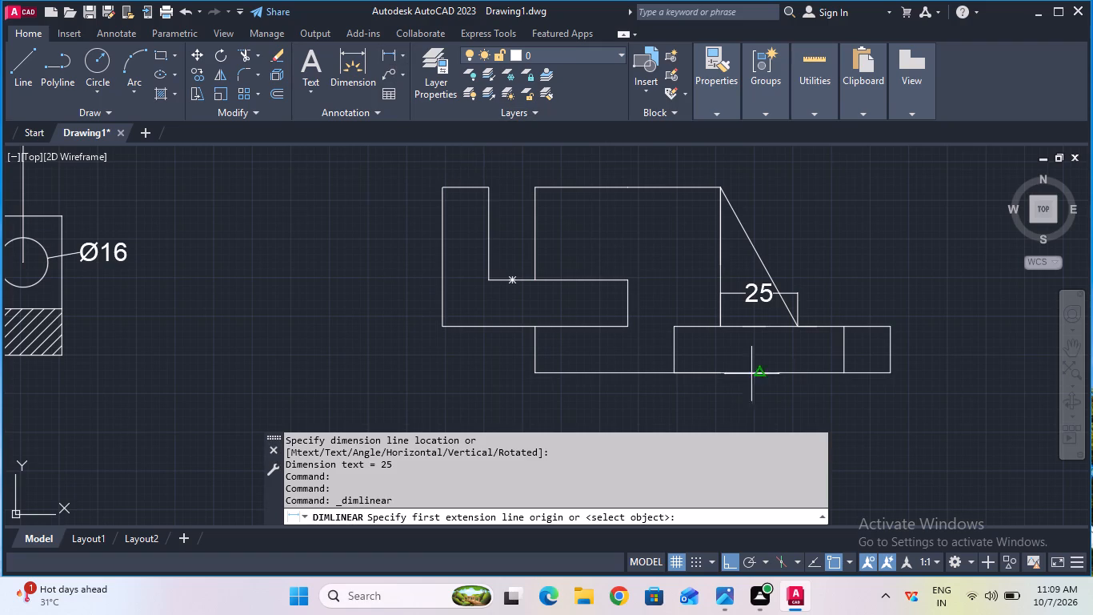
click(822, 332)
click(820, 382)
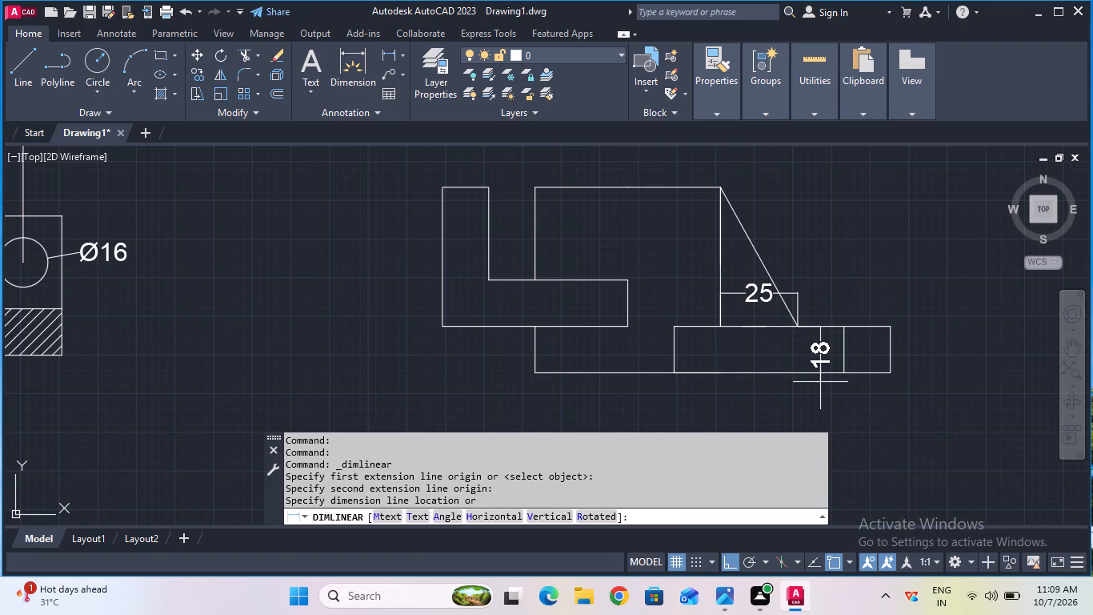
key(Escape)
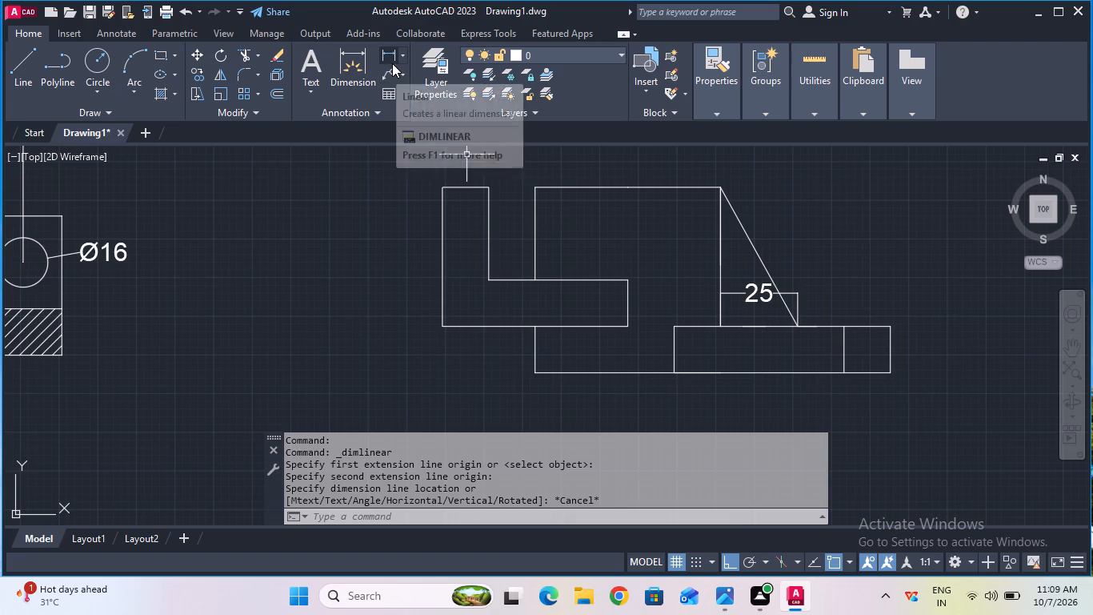
Add a vertical linear dimension for the thickness of the side view's right base plate, placed inside the plate near the rib's foot.
click(392, 63)
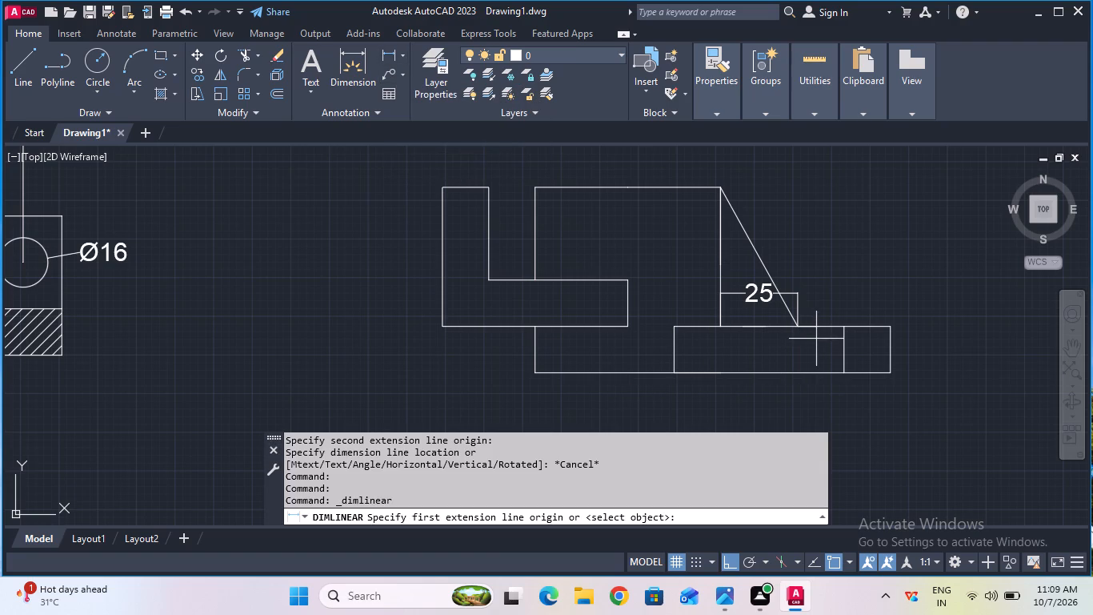
click(821, 325)
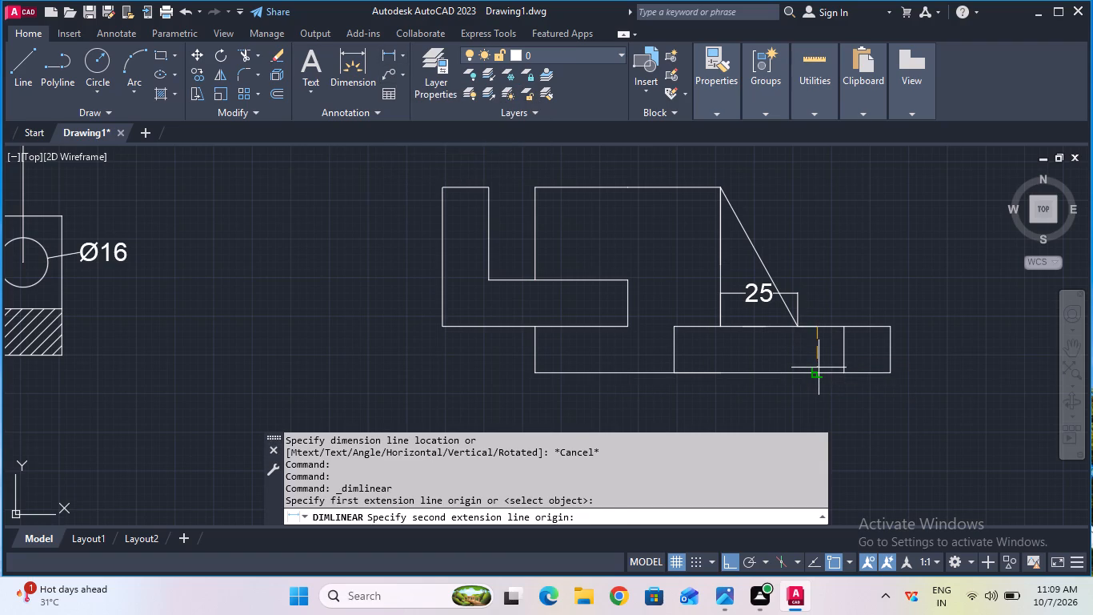
click(819, 368)
click(791, 380)
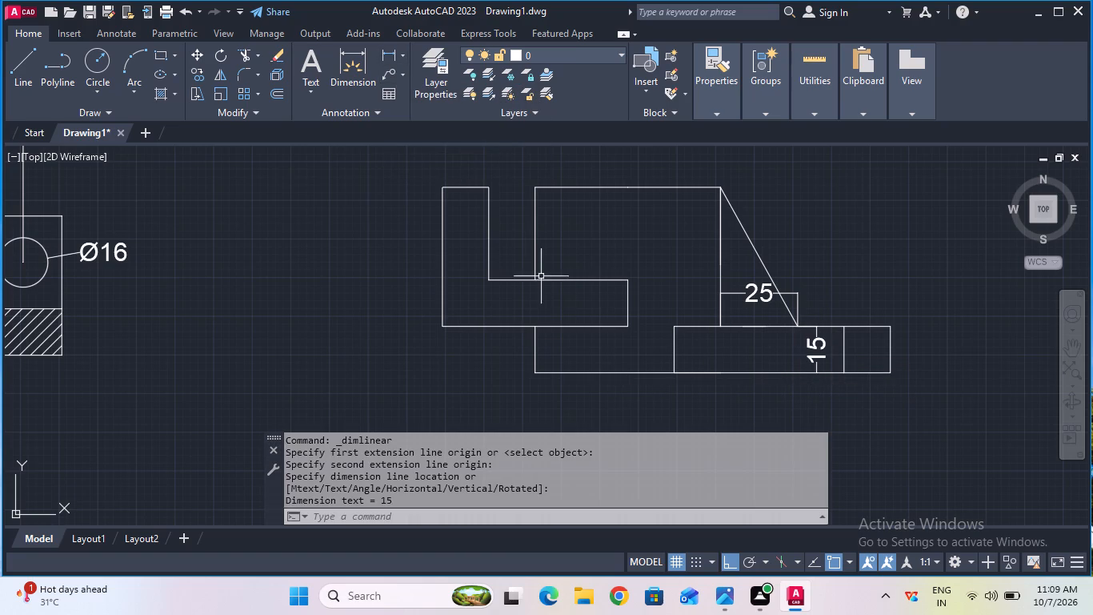
Add a vertical linear dimension for the thickness of the L-shaped profile's horizontal leg in the side view, placed inside the leg.
click(392, 61)
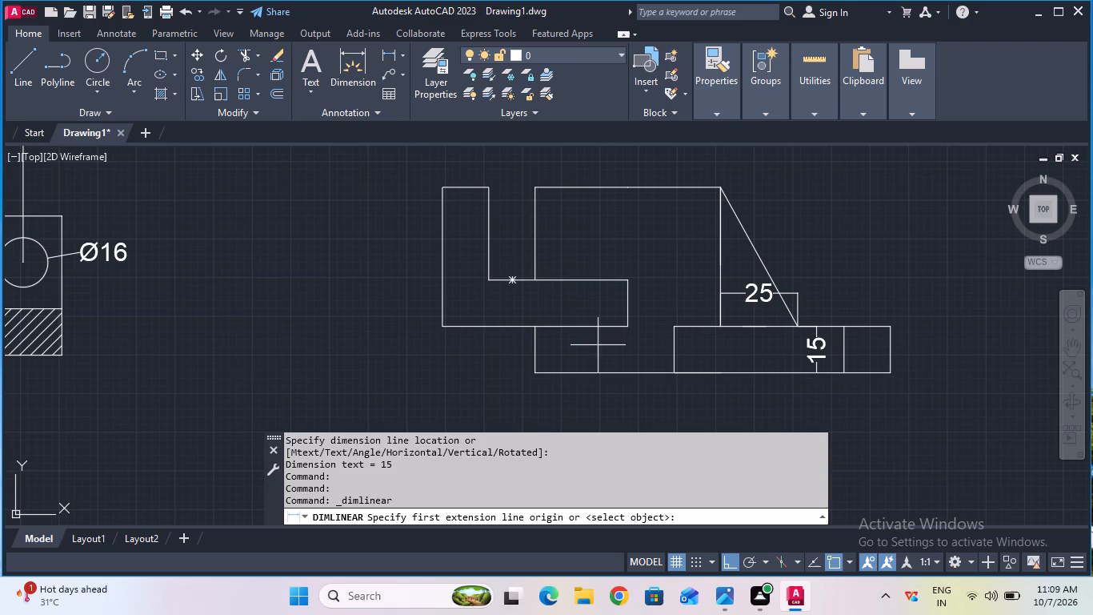
click(559, 283)
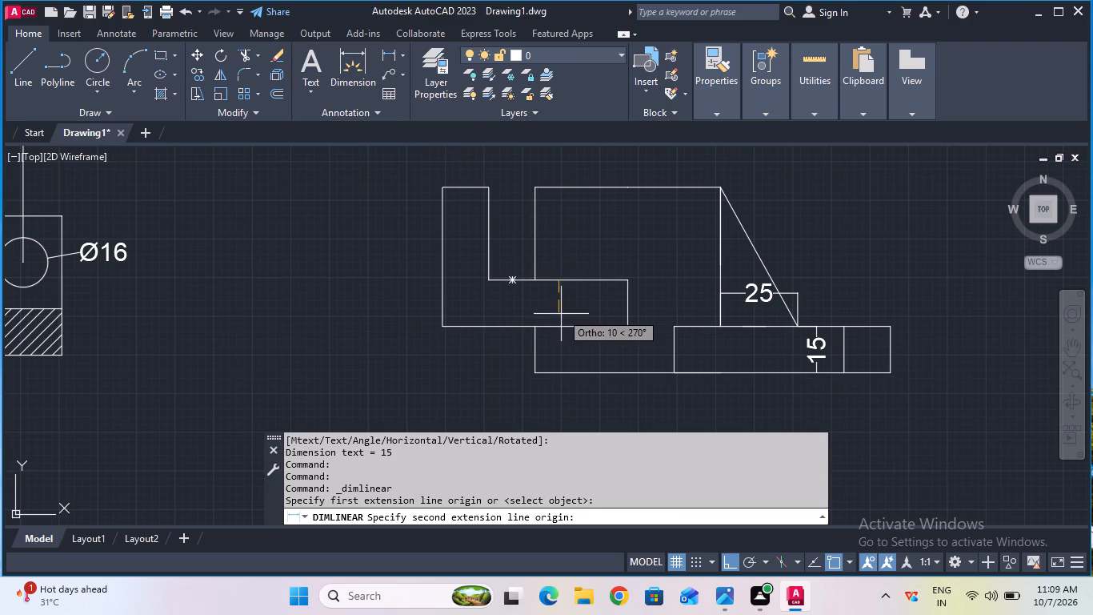
click(560, 323)
click(547, 327)
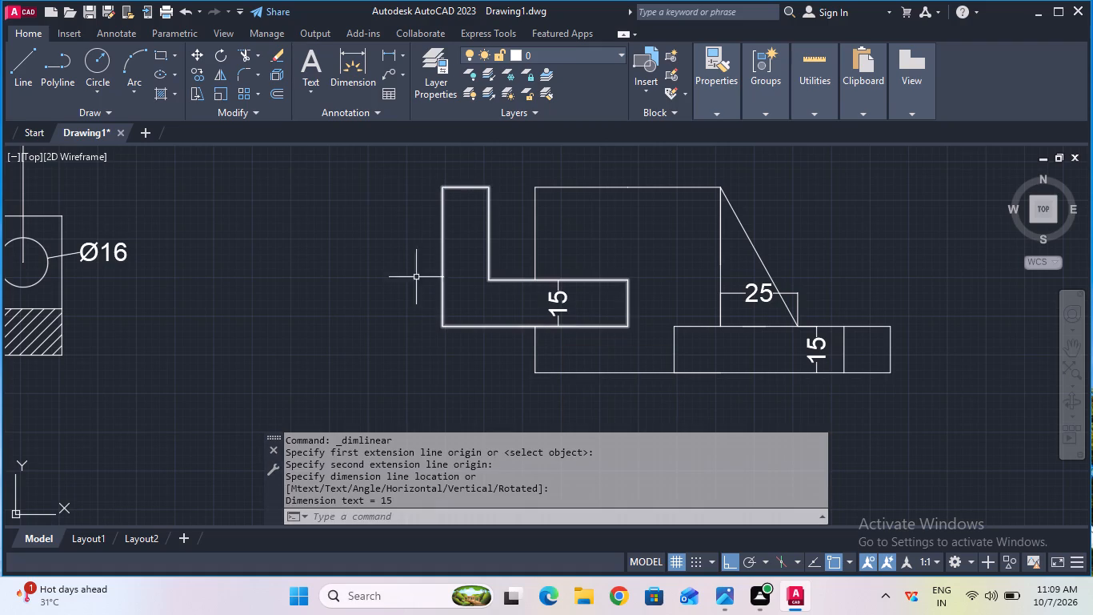
Add a vertical linear dimension for the full height of the L-shaped profile, placed inside its upright leg.
click(394, 53)
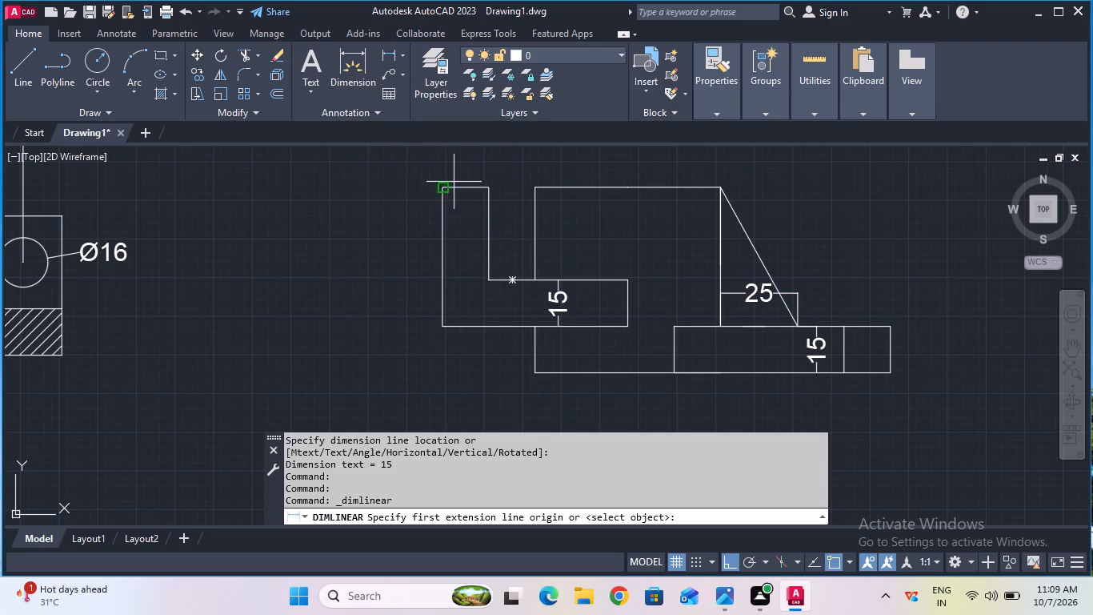
click(462, 186)
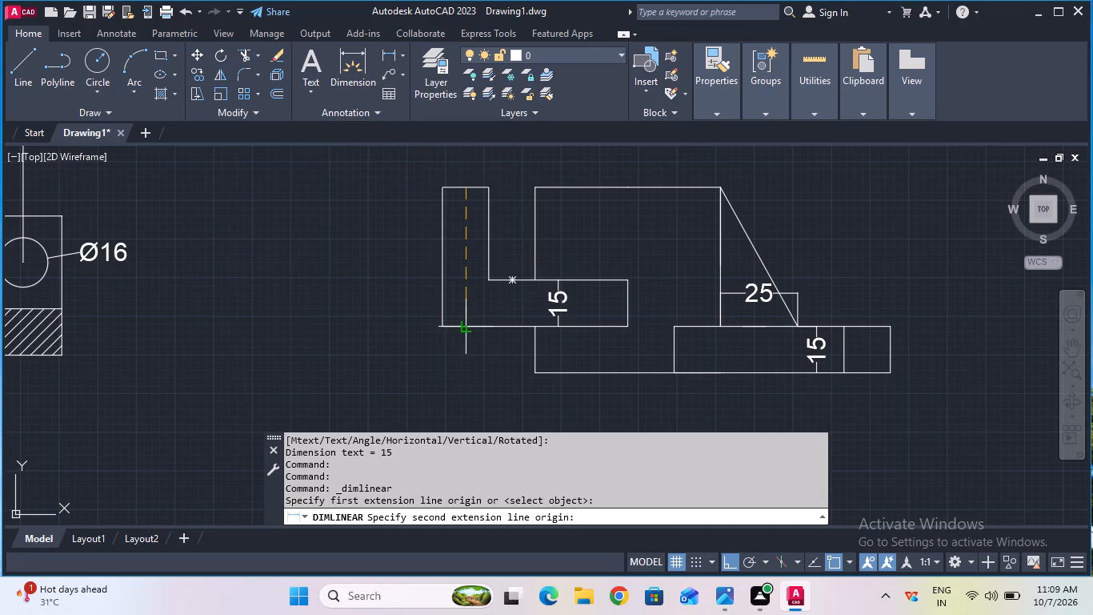
double_click(471, 330)
click(478, 330)
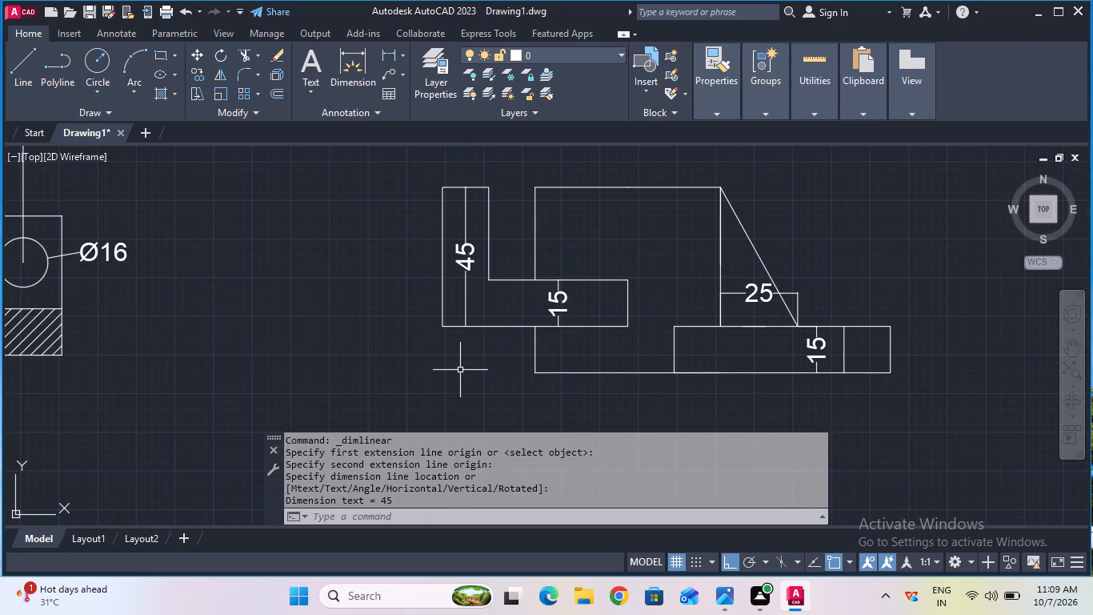
Add a vertical linear dimension from the midpoint of the central boss's top edge to its bottom edge in the side view.
click(388, 57)
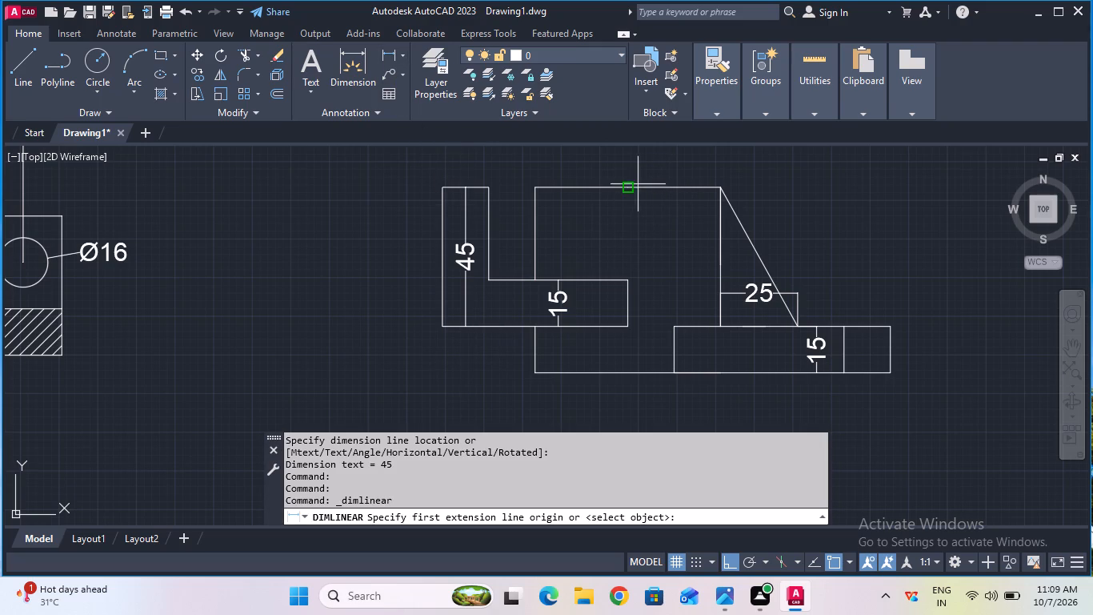
click(630, 189)
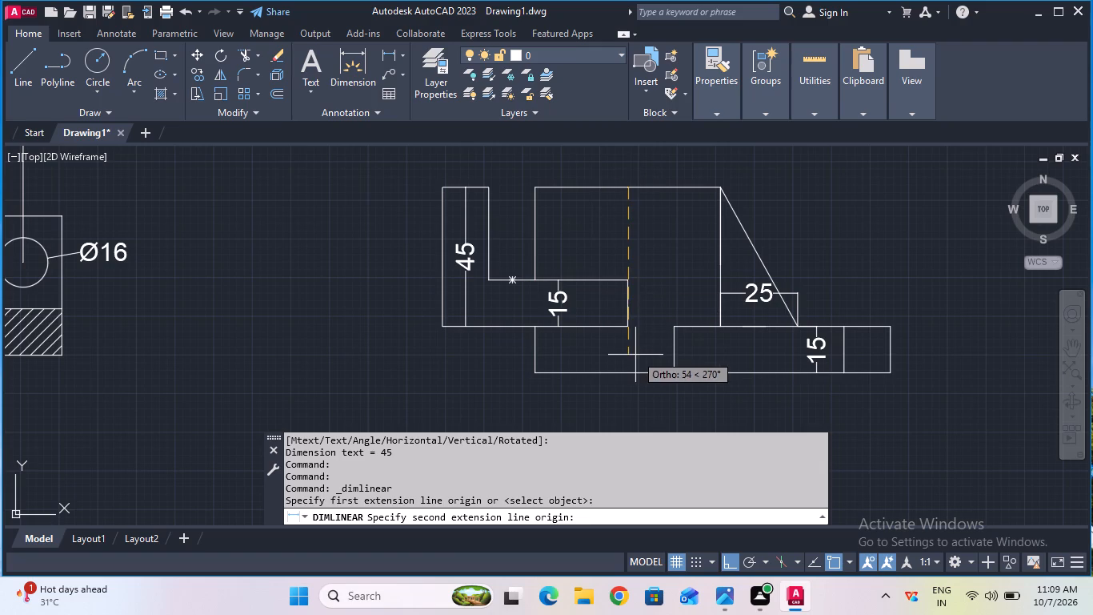
click(630, 372)
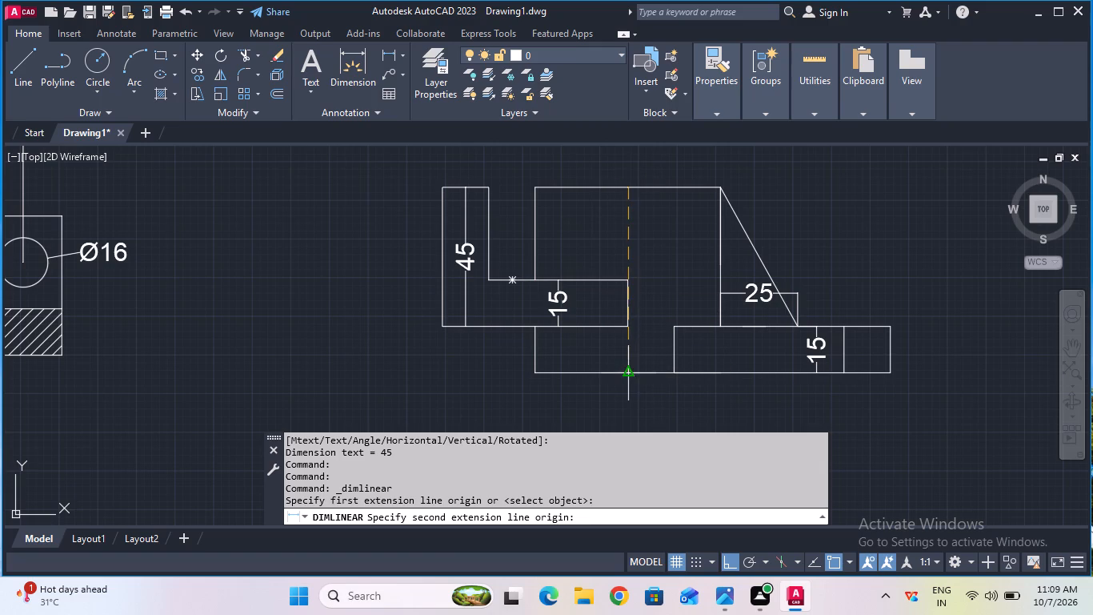
click(647, 369)
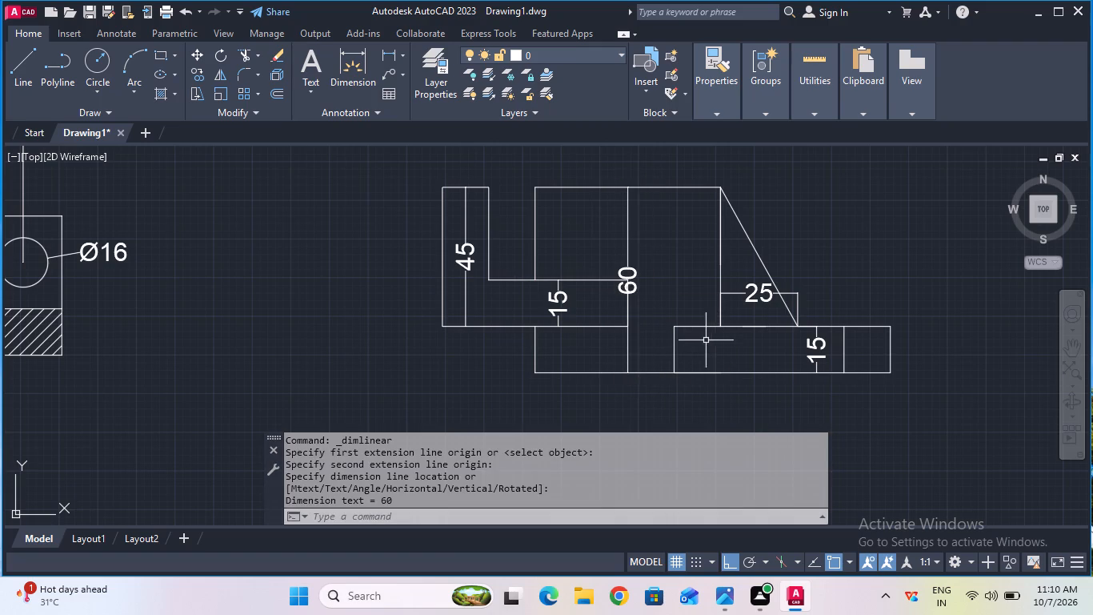
Run the LOGFILEOFF command to turn off log file recording.
scroll(678, 325, down, 4)
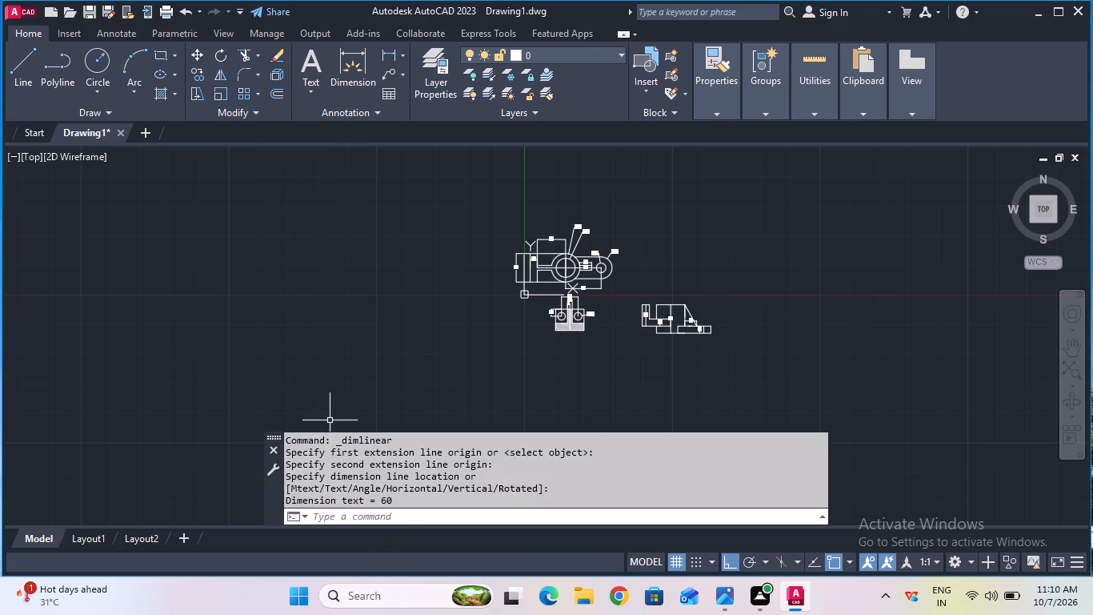
scroll(538, 264, up, 1)
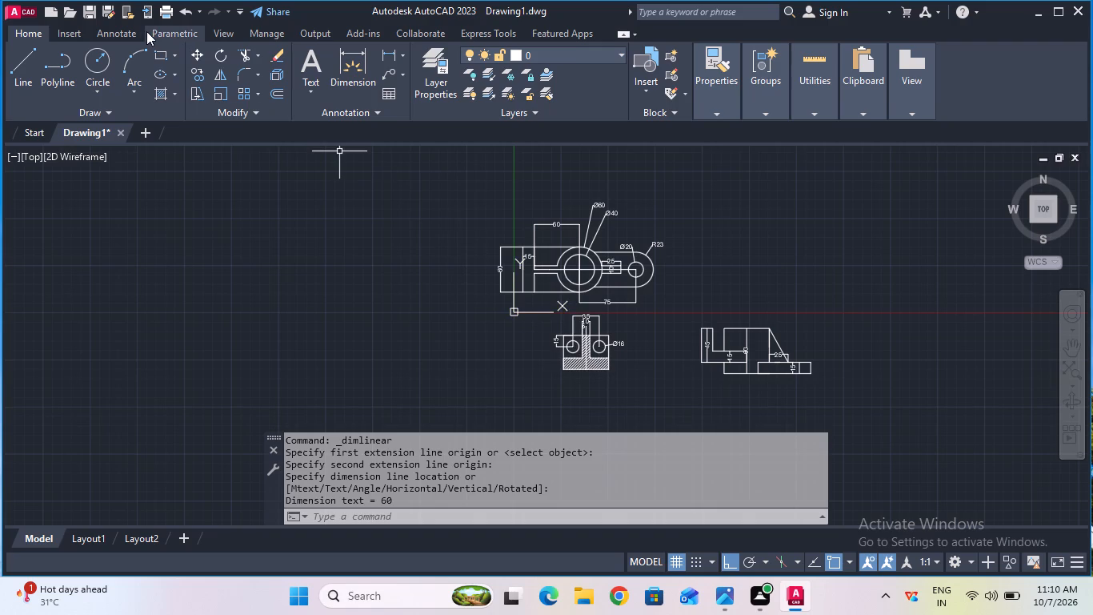
click(497, 517)
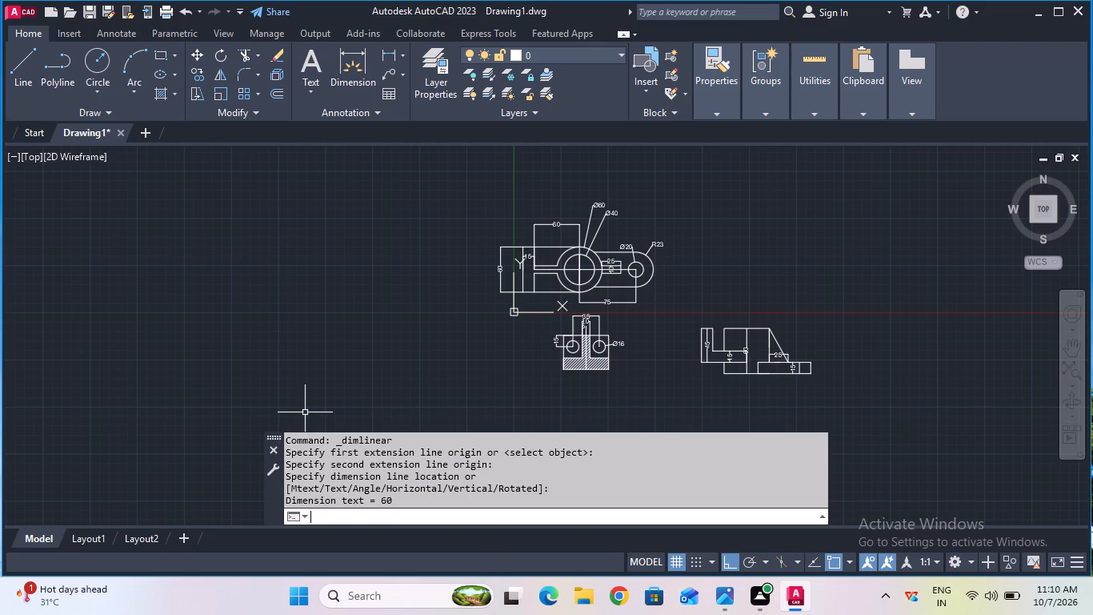
text(log)
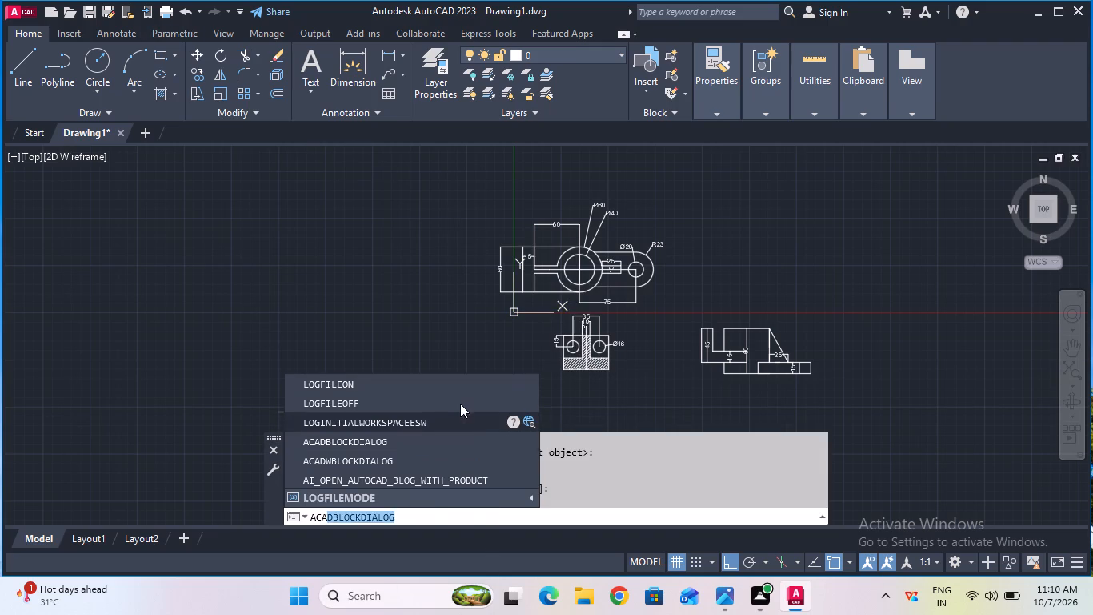
click(461, 400)
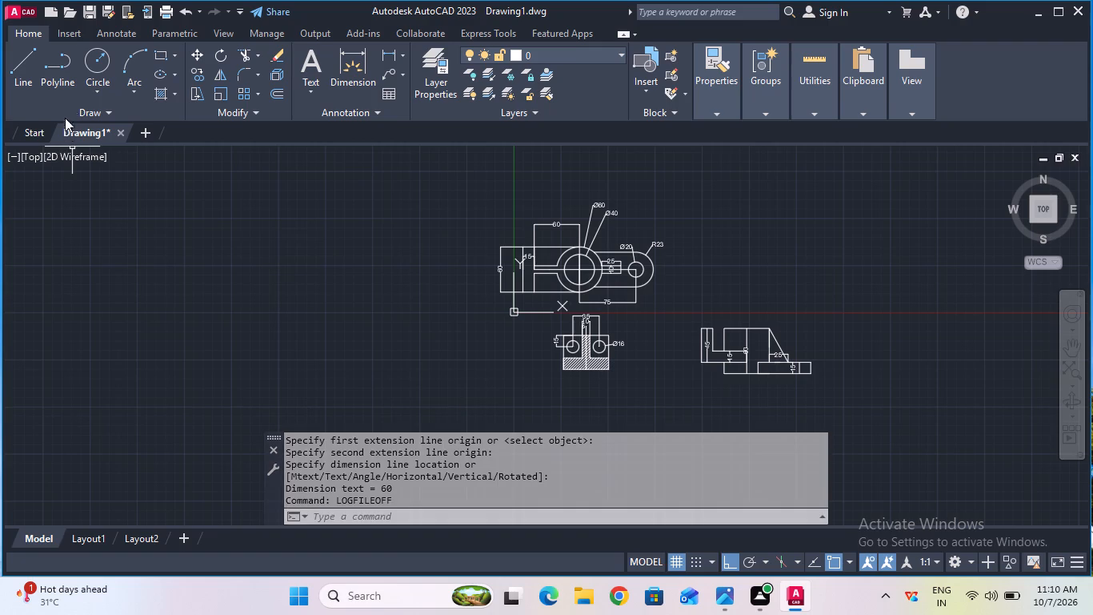
Save the drawing in the Documents folder under the file name Shaft Guide Bracket.
click(94, 17)
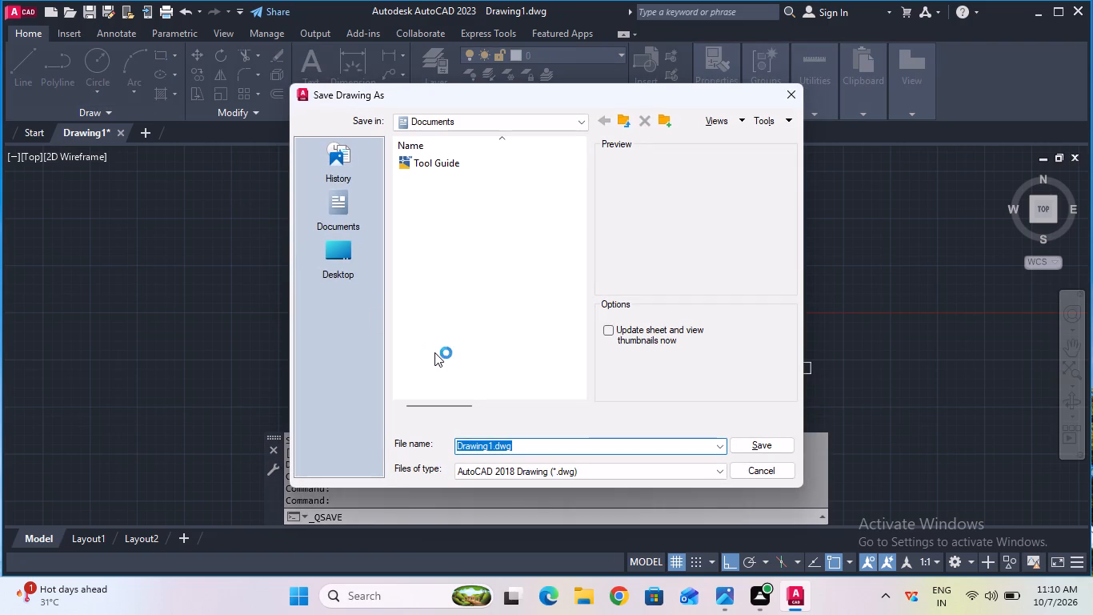
key(BackSpace)
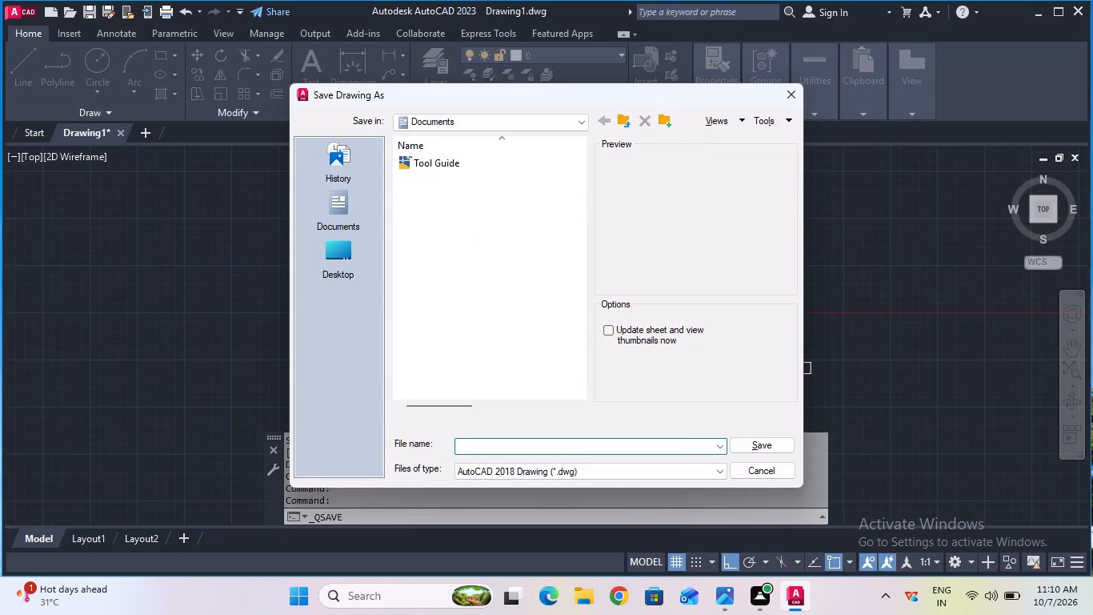
key(s)
text(haft)
key(space)
key(g)
text(ui)
text(de)
key(space)
key(b)
text(ra)
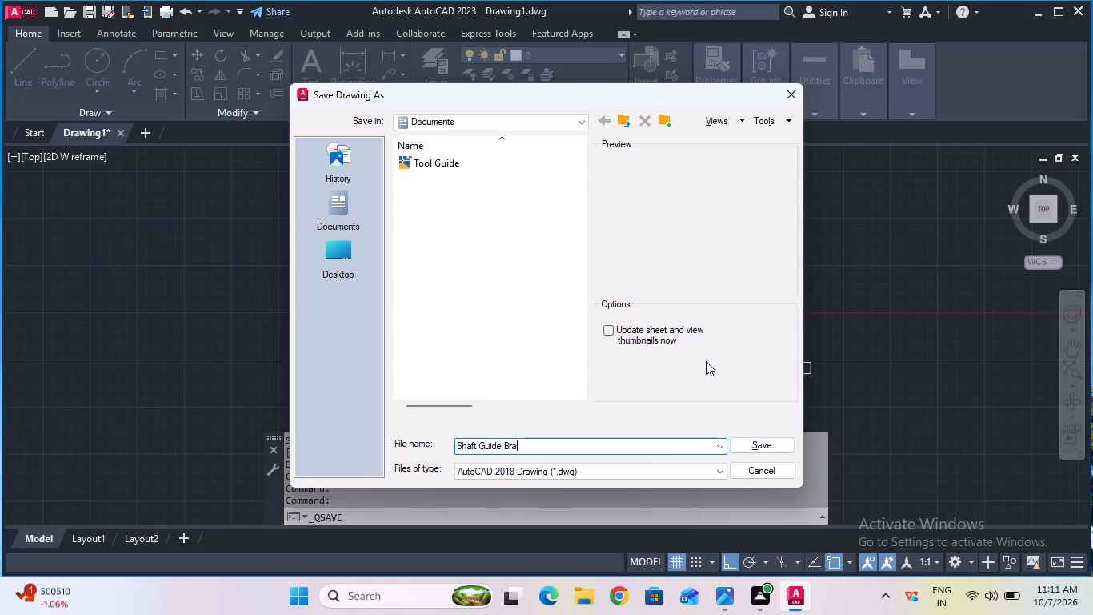
text(cket)
click(759, 446)
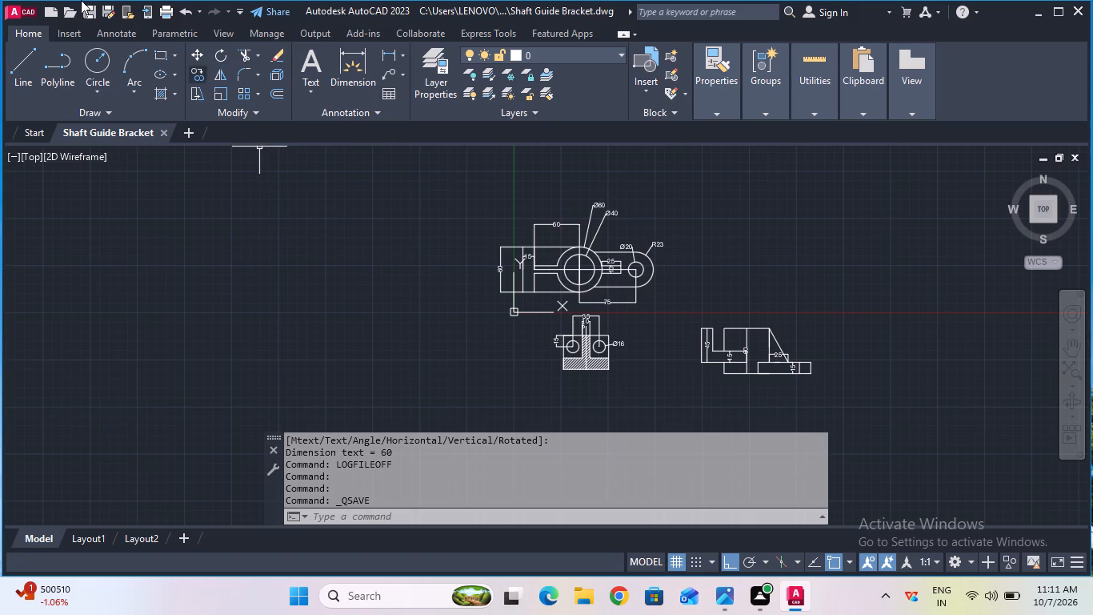
Set up a plot on ISO A4 (297 x 210 mm) paper, centred, with a window area enclosing all three bracket views.
click(164, 10)
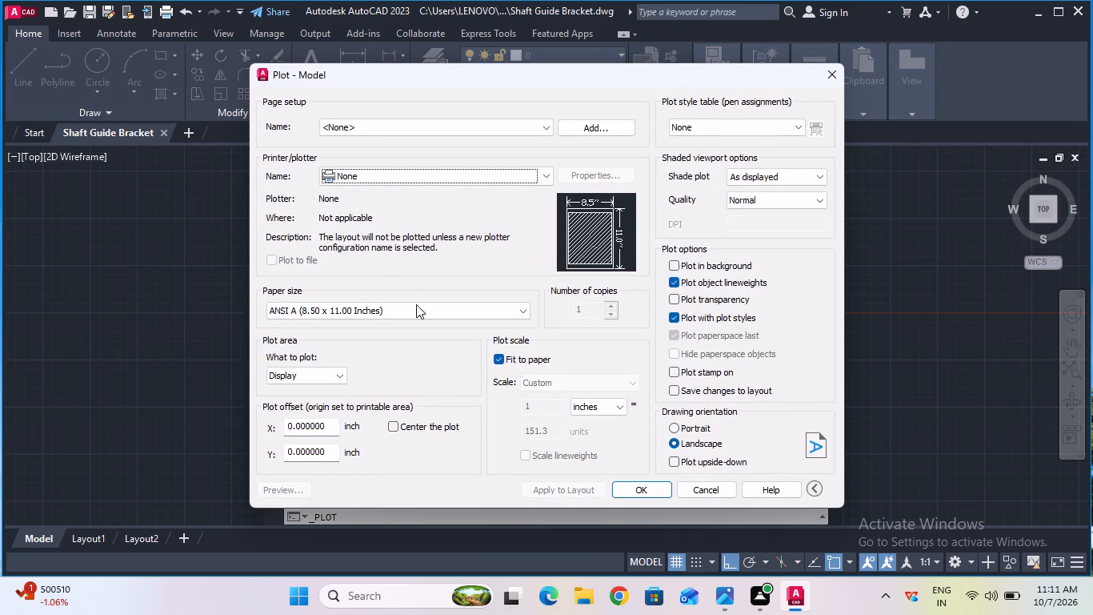
click(442, 307)
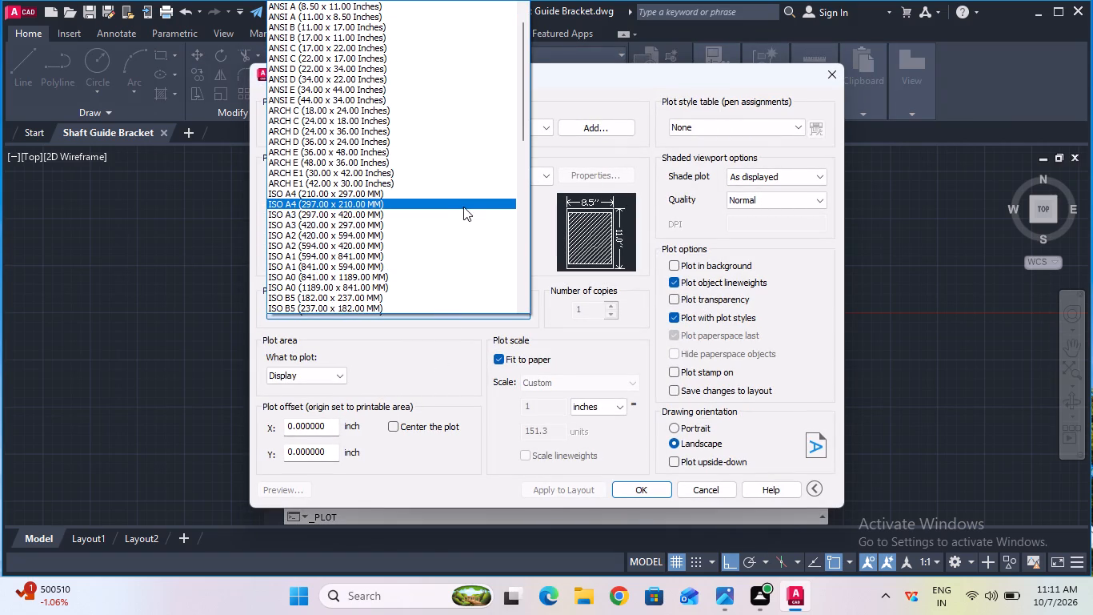
click(463, 207)
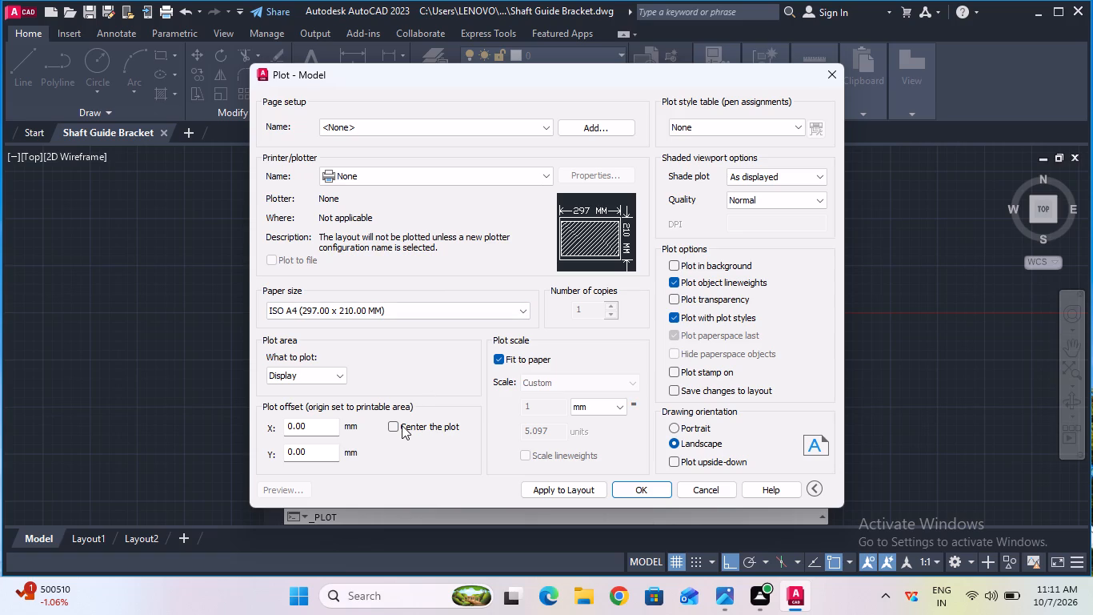
click(402, 425)
click(335, 376)
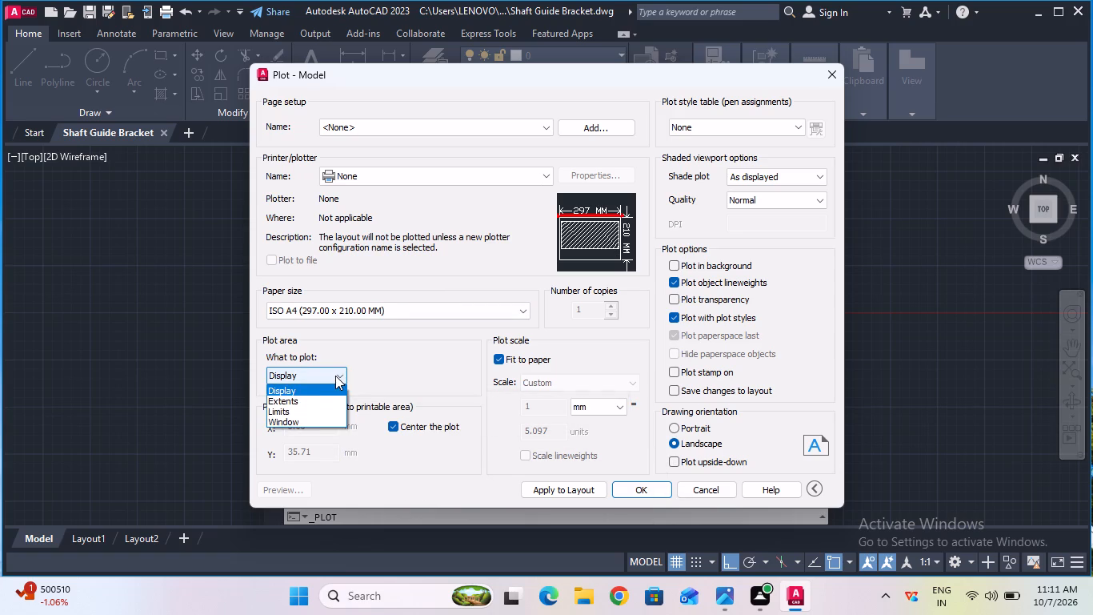
click(310, 416)
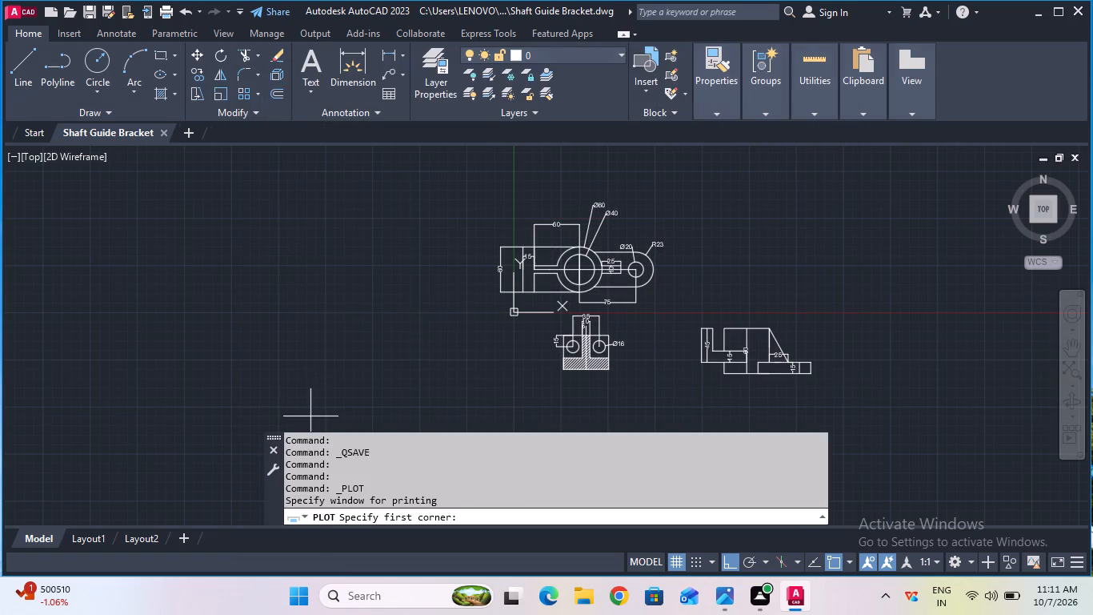
click(455, 174)
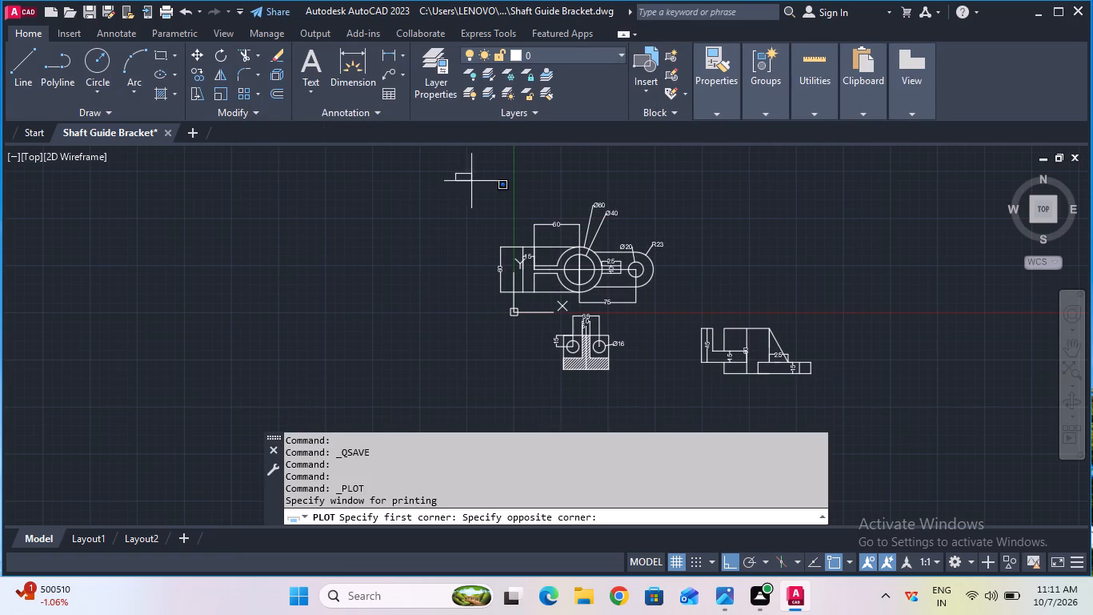
click(890, 402)
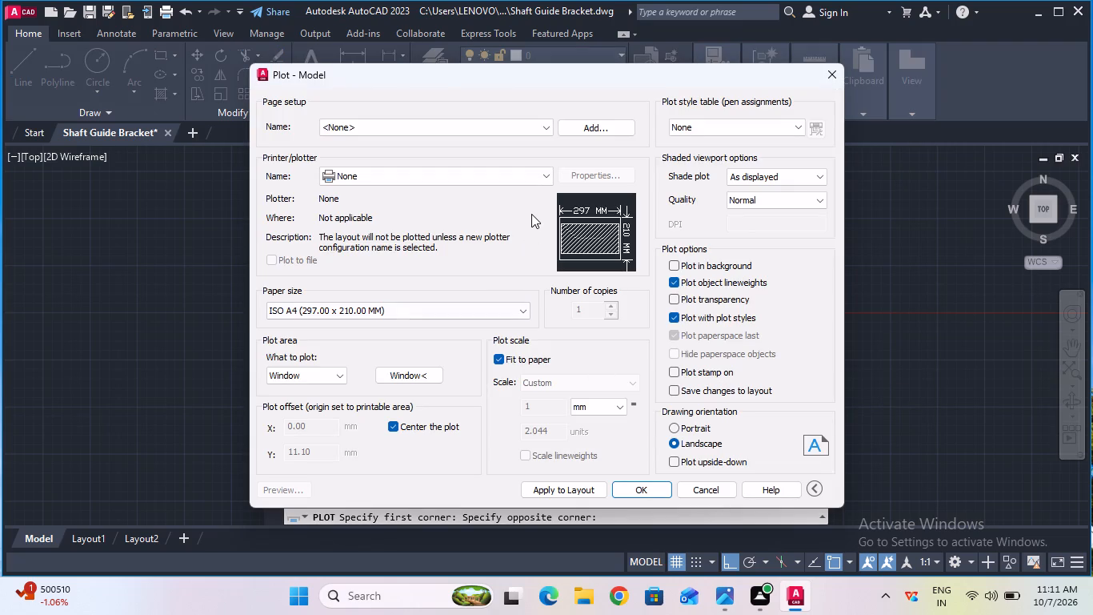
Plot with DWG To PDF.pc3 and save the output in Documents as Shaft Guide Bracket-Model.pdf.
click(537, 178)
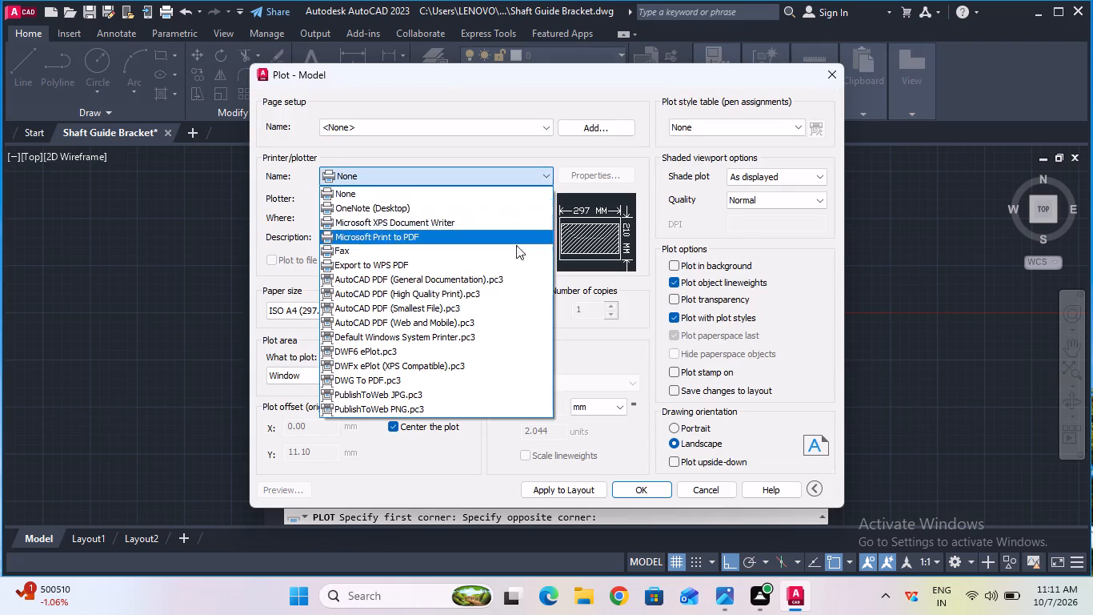
click(492, 380)
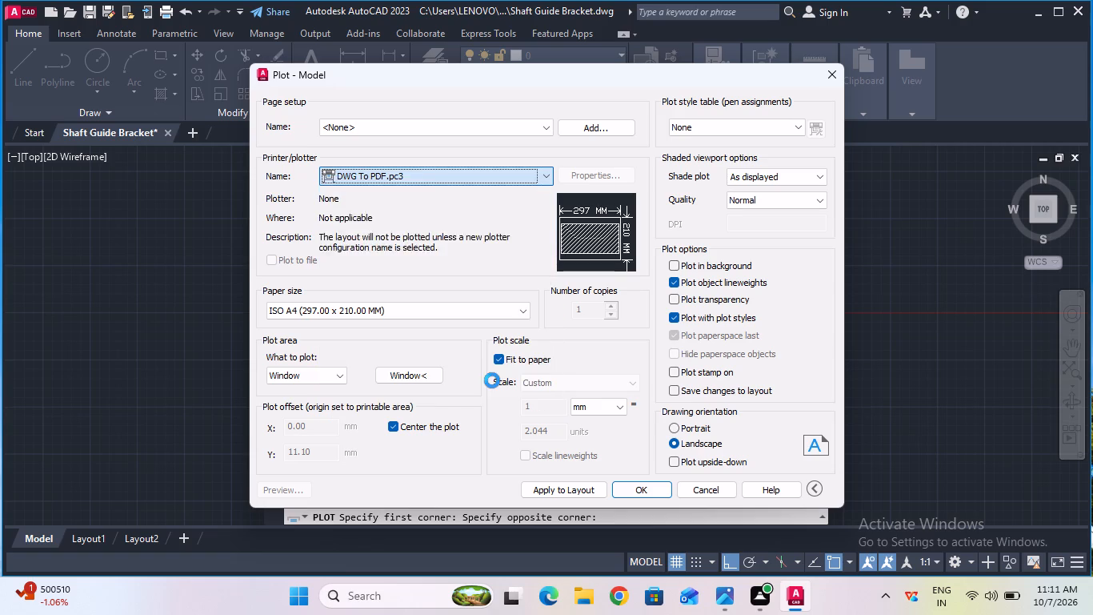
double_click(639, 485)
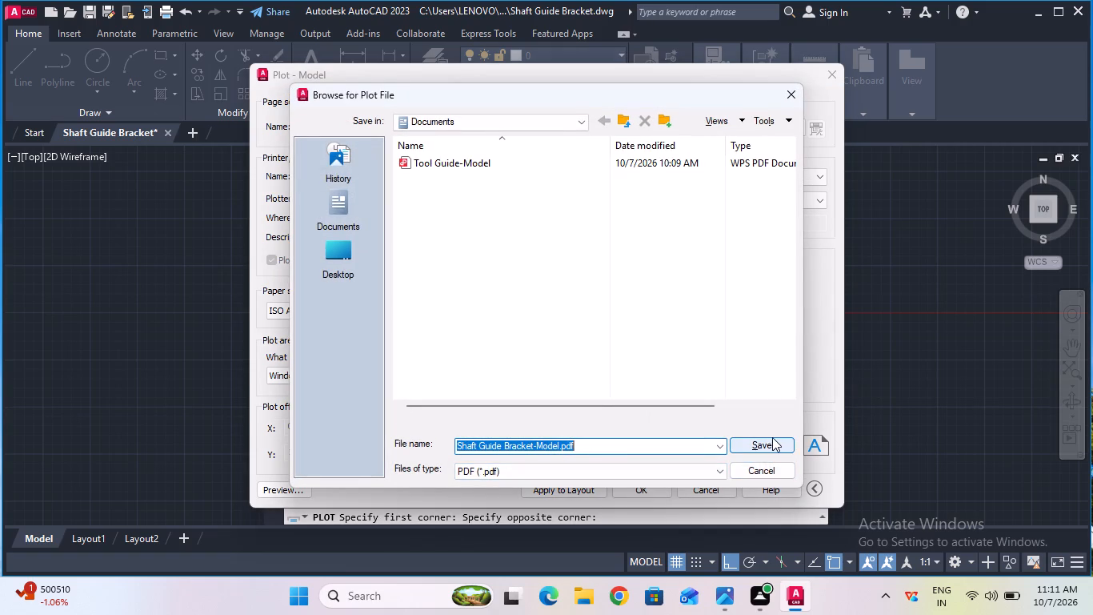
click(772, 437)
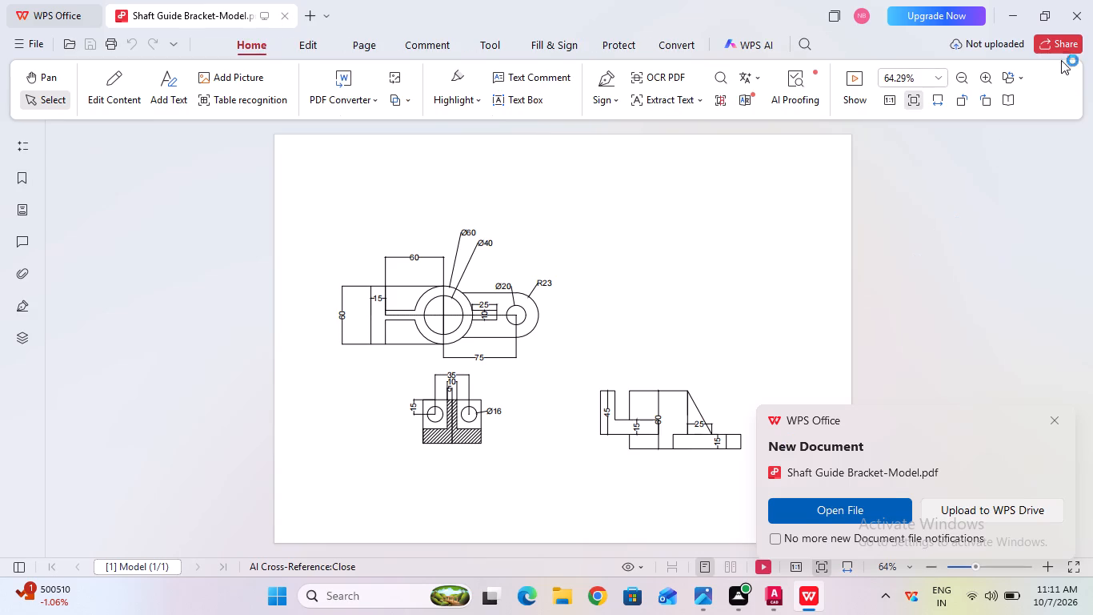
Close the PDF viewer and exit AutoCAD, saving the changes to the Shaft Guide Bracket drawing.
click(1078, 13)
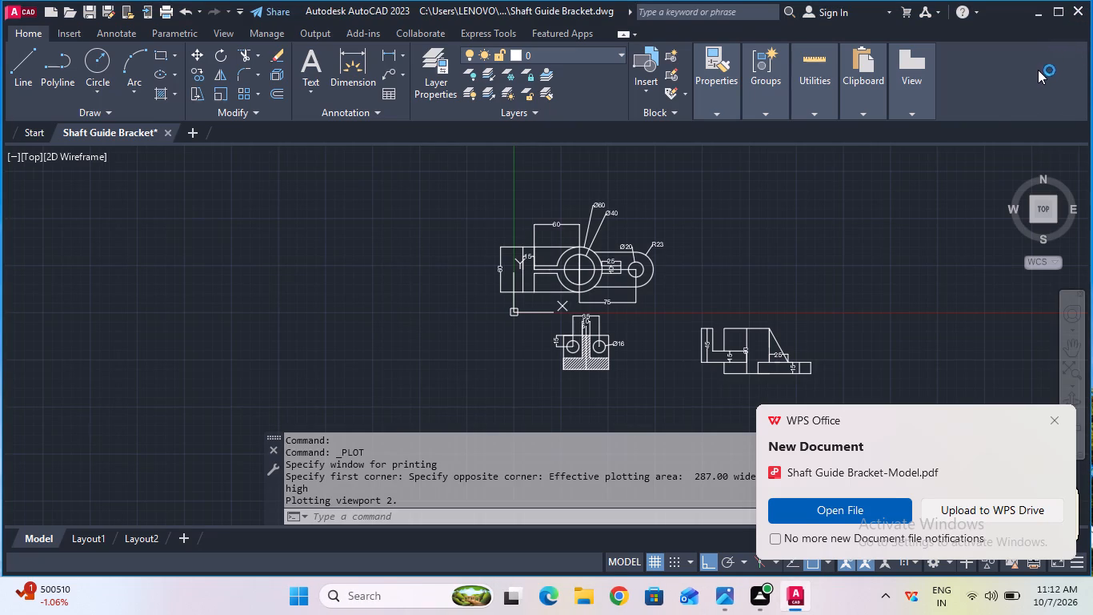
click(1072, 18)
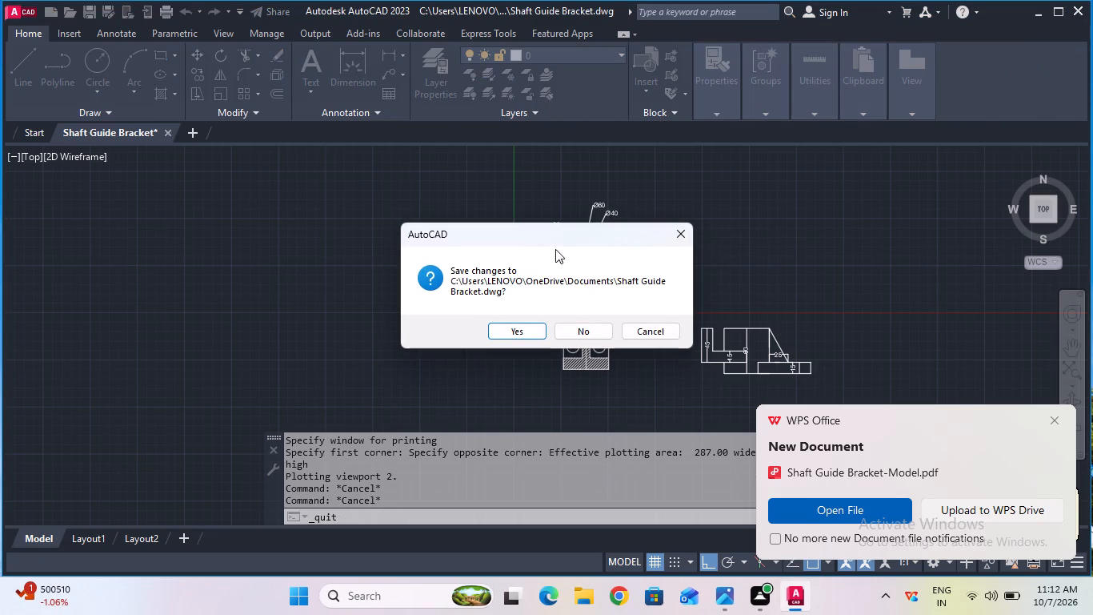
click(502, 328)
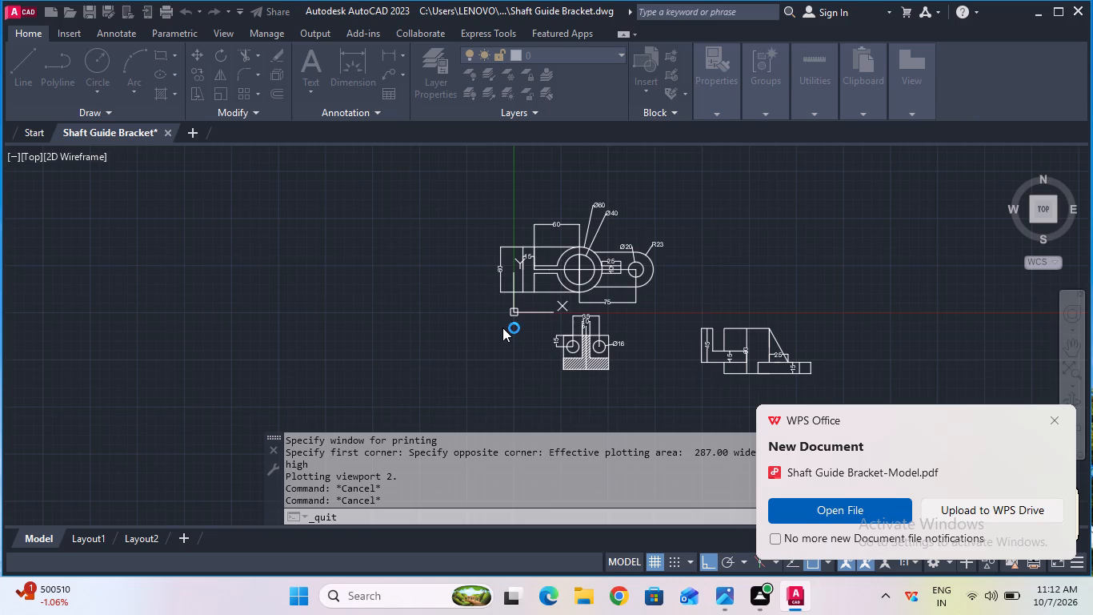